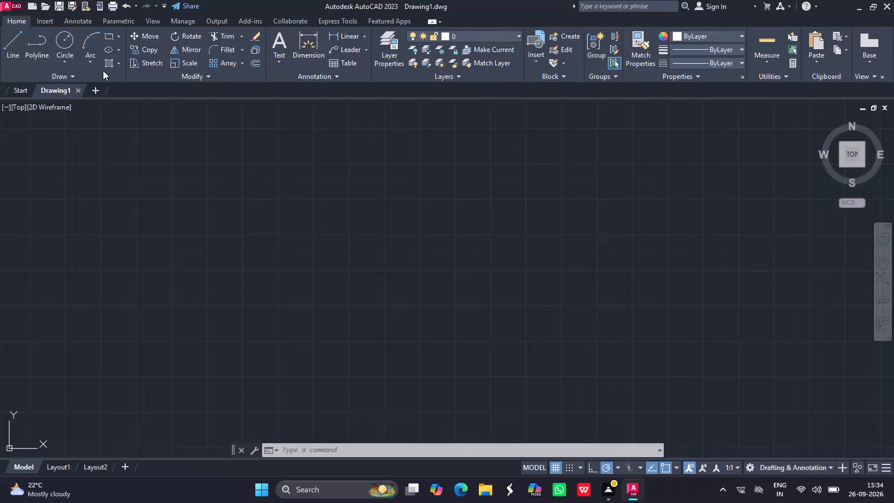
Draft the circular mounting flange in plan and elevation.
Draw a circle of radius 32 in the middle of the empty drawing.
click(64, 39)
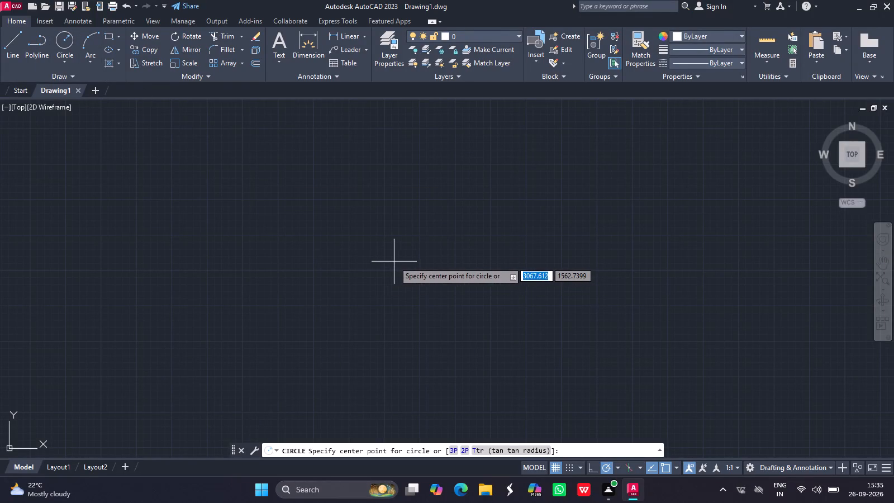
drag(394, 262, 302, 204)
text(32)
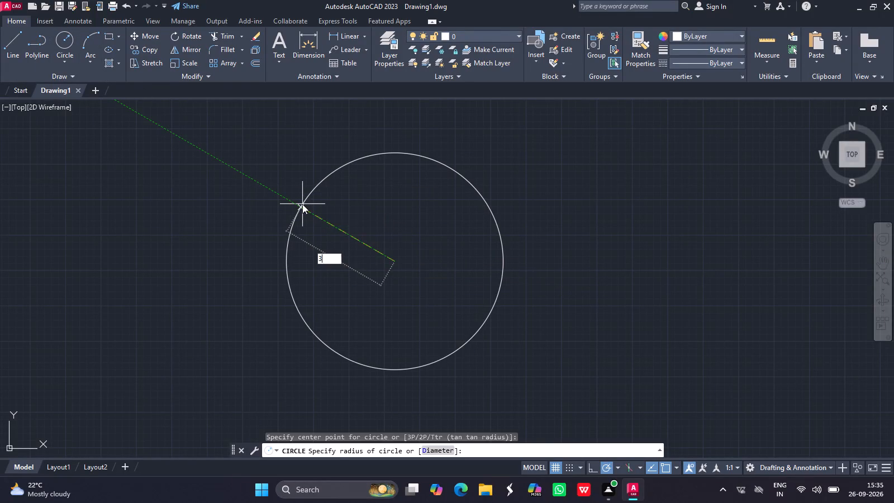
key(Return)
Draw a circle of radius 31 from the centre of the existing circle.
ctrl+scroll(394, 265, up, 6)
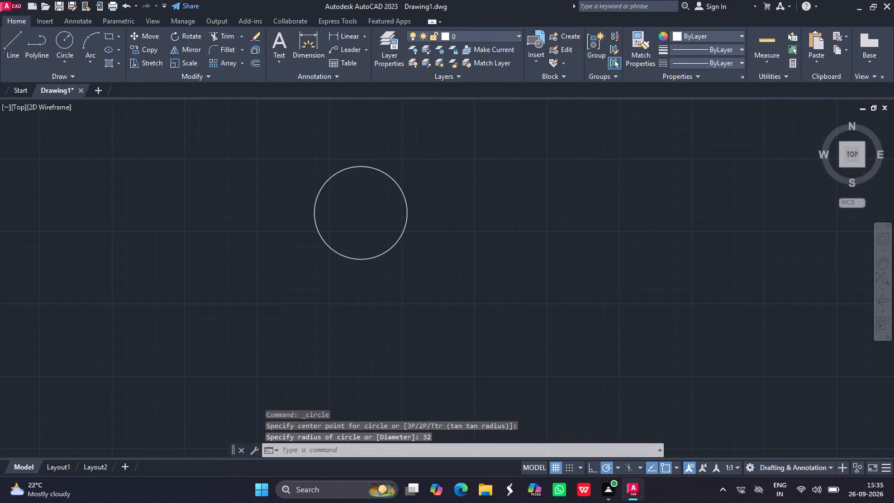
click(882, 262)
drag(370, 198, 434, 255)
ctrl+scroll(434, 255, up, 1)
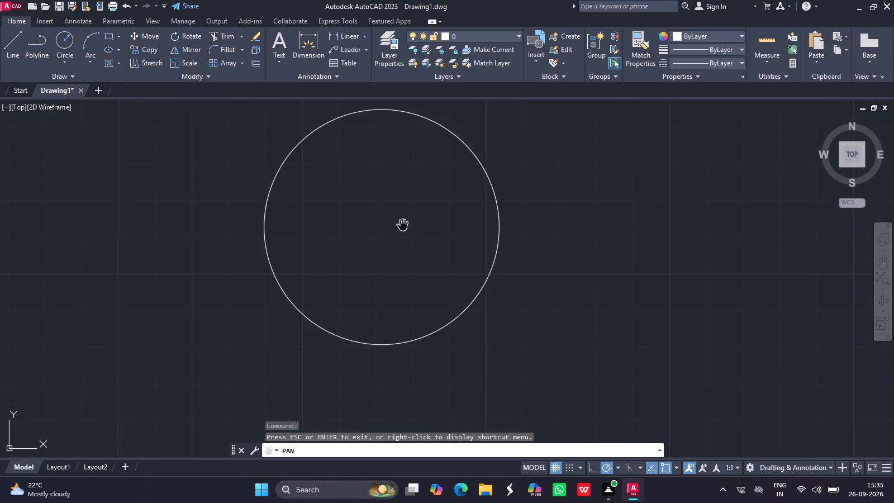
drag(402, 215, 416, 282)
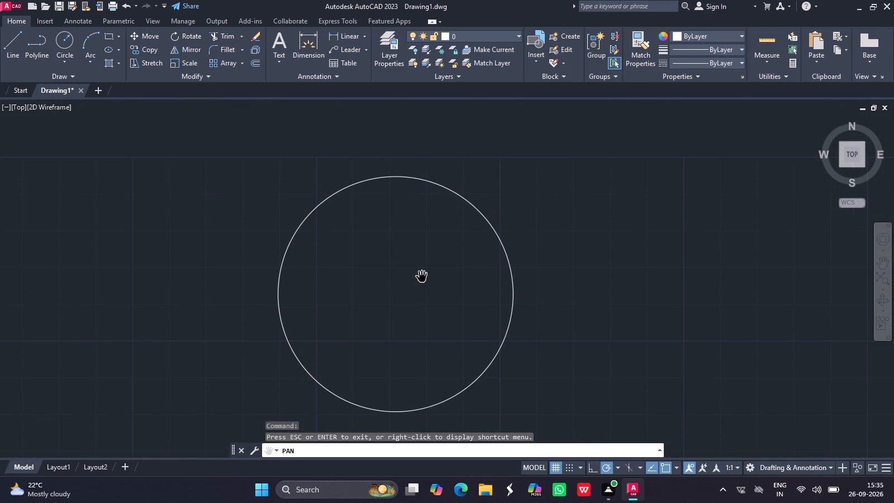
drag(390, 293, 395, 257)
key(Escape)
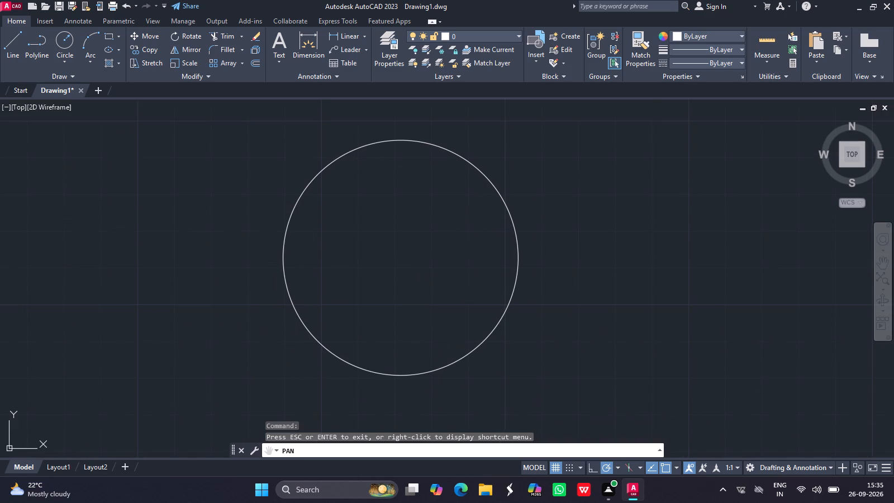
click(66, 37)
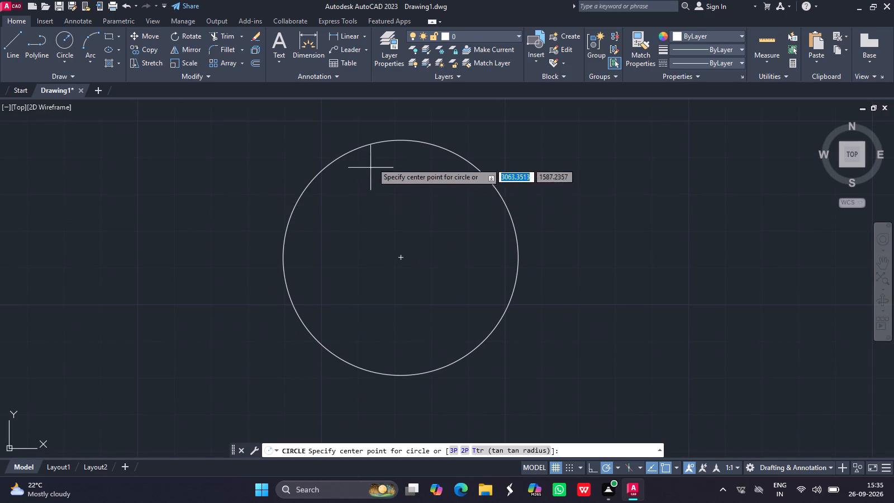
drag(401, 257, 341, 184)
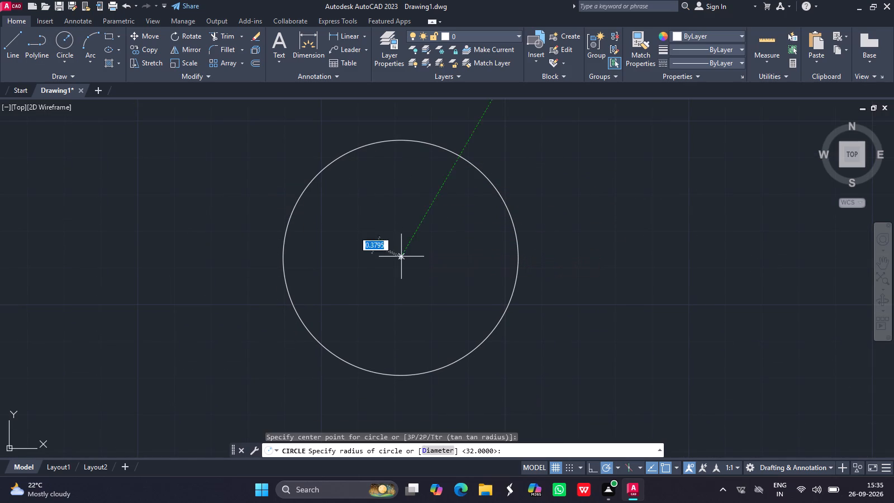
drag(341, 184, 337, 179)
key(2)
key(BackSpace)
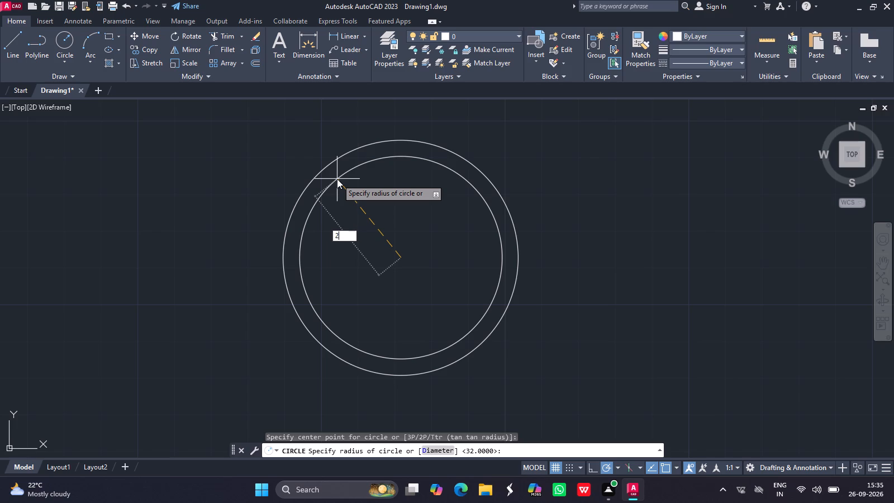
text(3`)
key(1)
key(BackSpace)
key(BackSpace)
key(1)
key(Return)
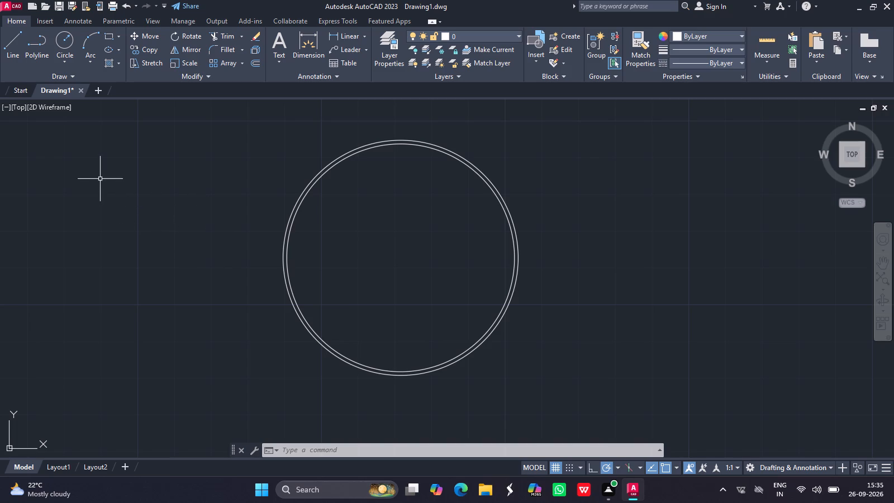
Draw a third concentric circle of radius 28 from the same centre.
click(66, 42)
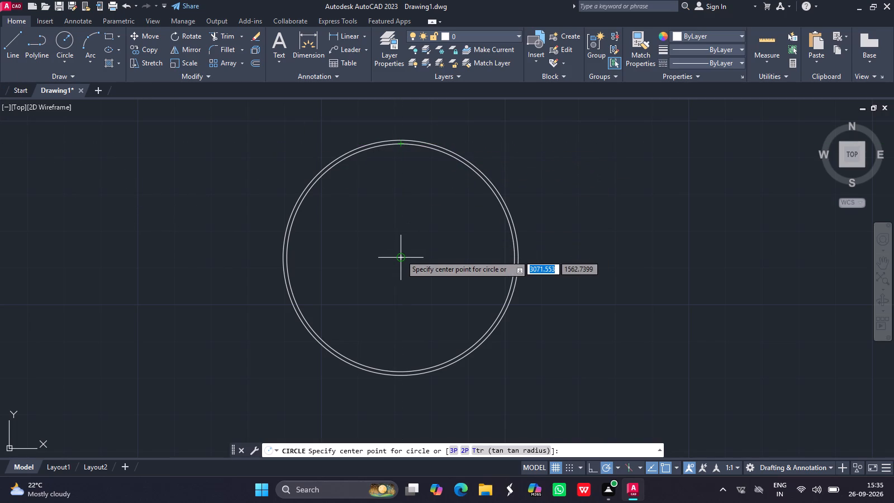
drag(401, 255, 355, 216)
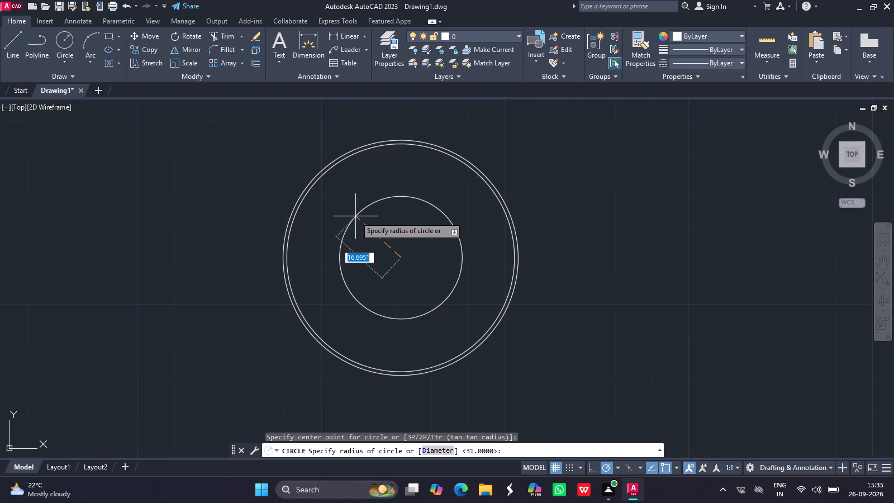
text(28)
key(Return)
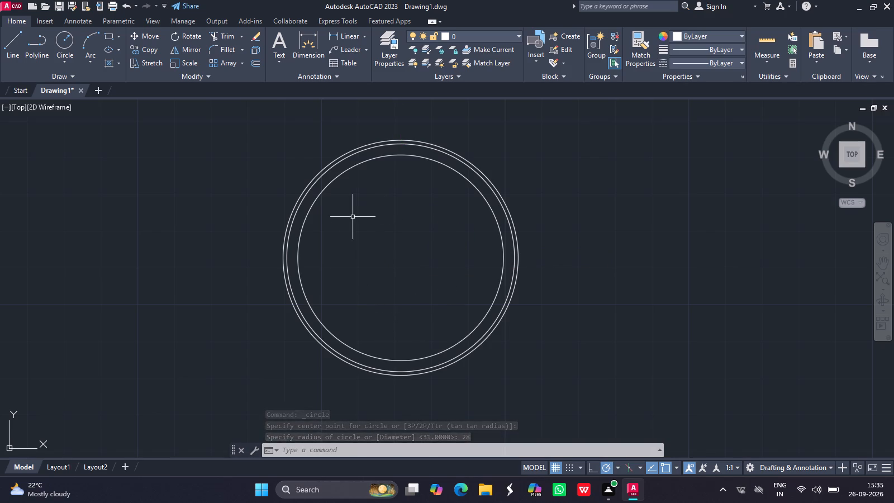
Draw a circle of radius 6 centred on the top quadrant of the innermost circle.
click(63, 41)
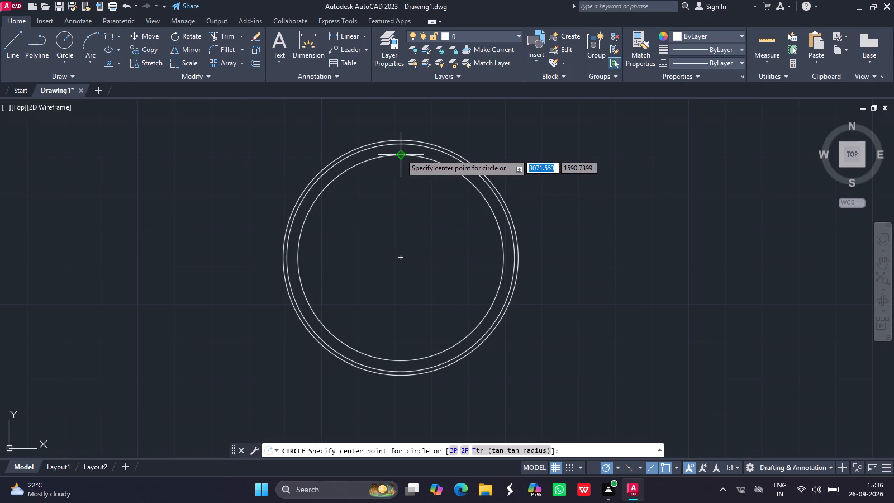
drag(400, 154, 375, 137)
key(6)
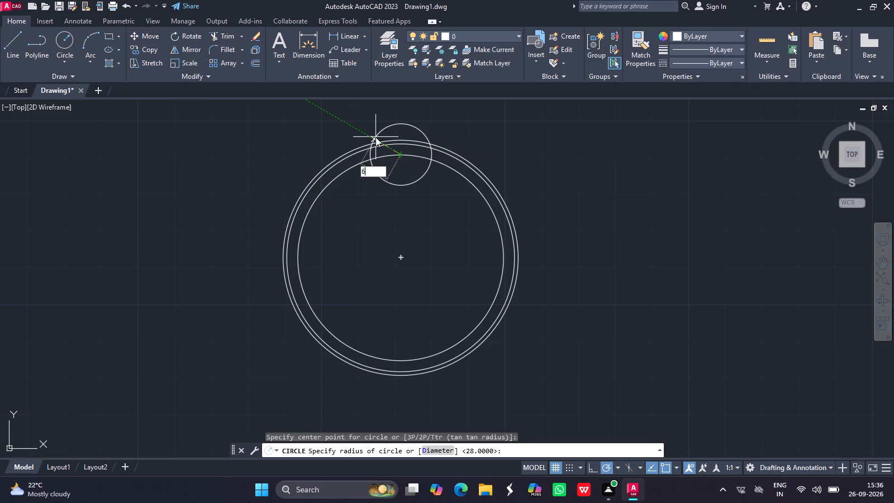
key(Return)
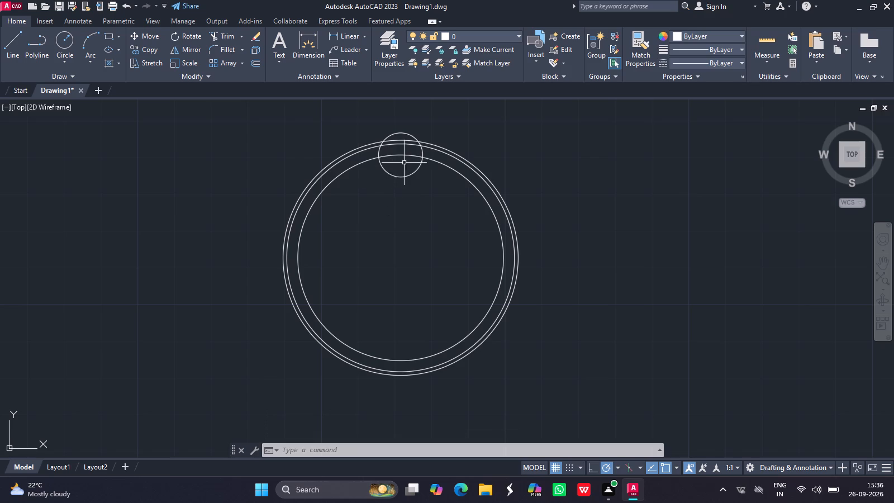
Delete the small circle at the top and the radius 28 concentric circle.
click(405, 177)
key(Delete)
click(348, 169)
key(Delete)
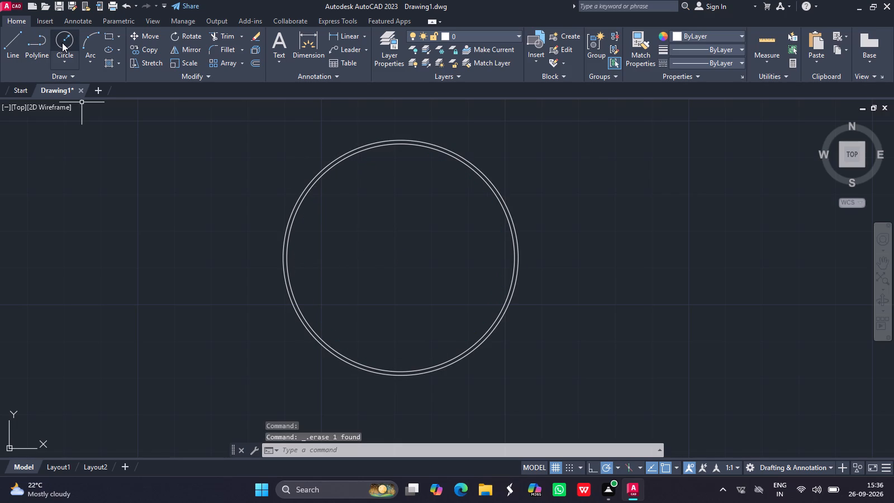
Draw a circle of radius 28 from the common centre of the two remaining circles.
click(62, 42)
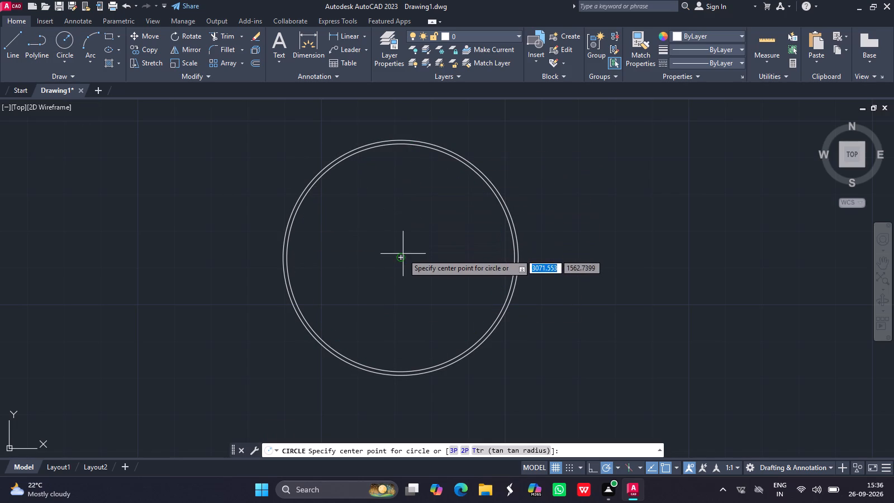
drag(403, 254, 359, 231)
text(28)
key(Return)
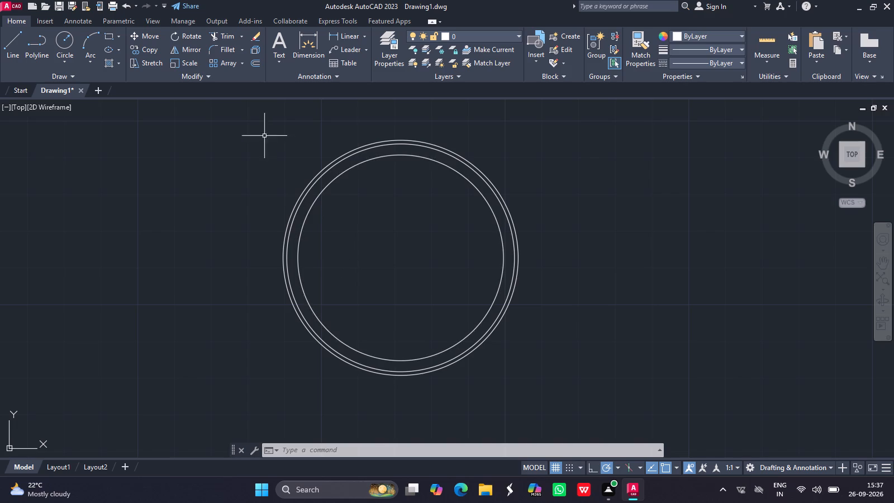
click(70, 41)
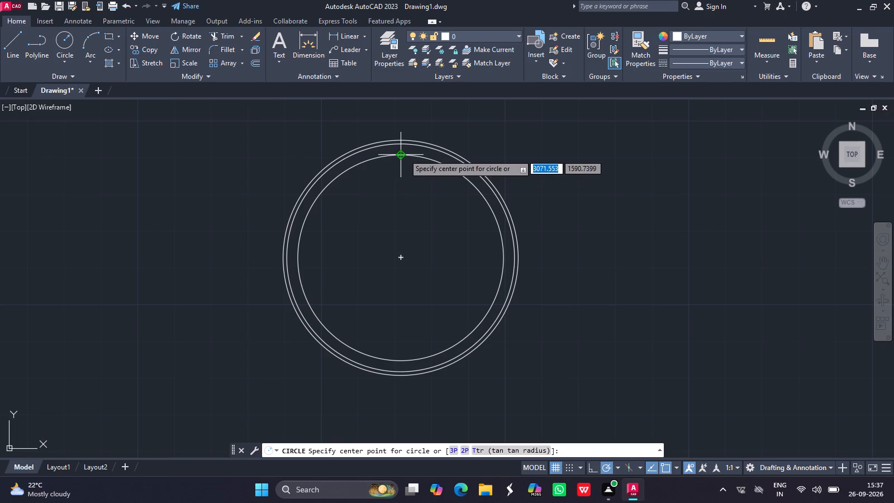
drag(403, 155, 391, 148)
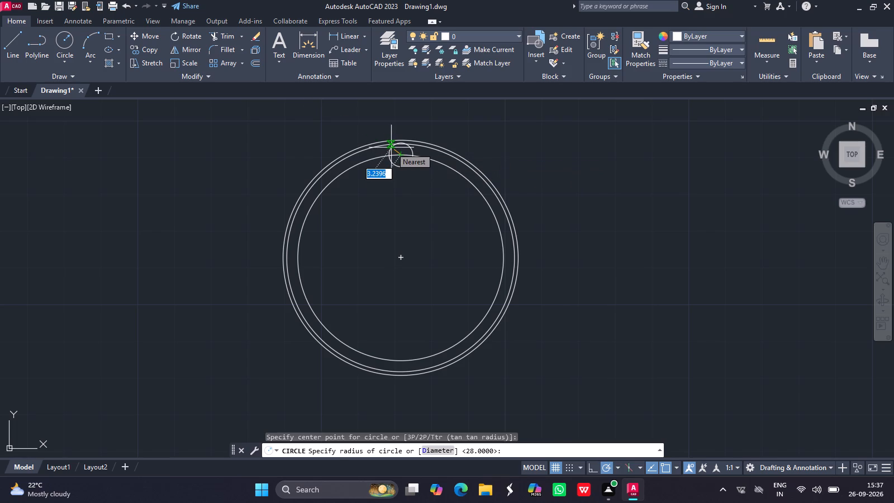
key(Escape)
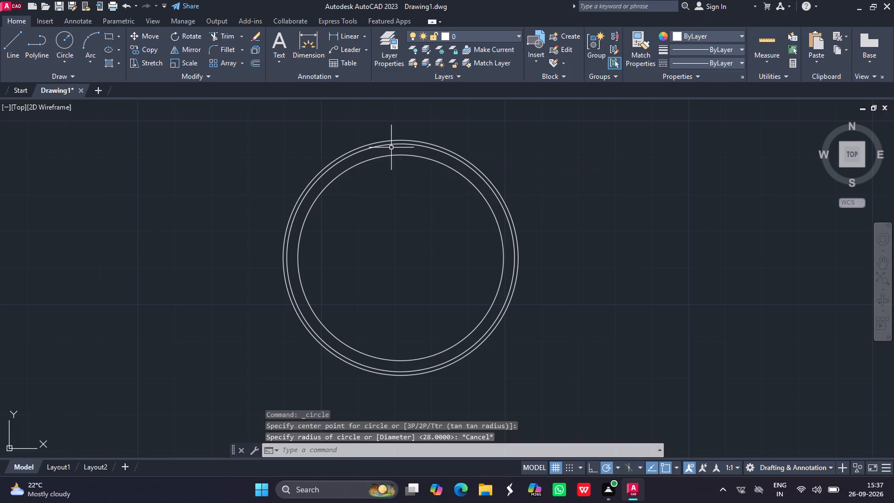
Draw a vertical line 25 long upward from the common centre of the circles.
click(9, 45)
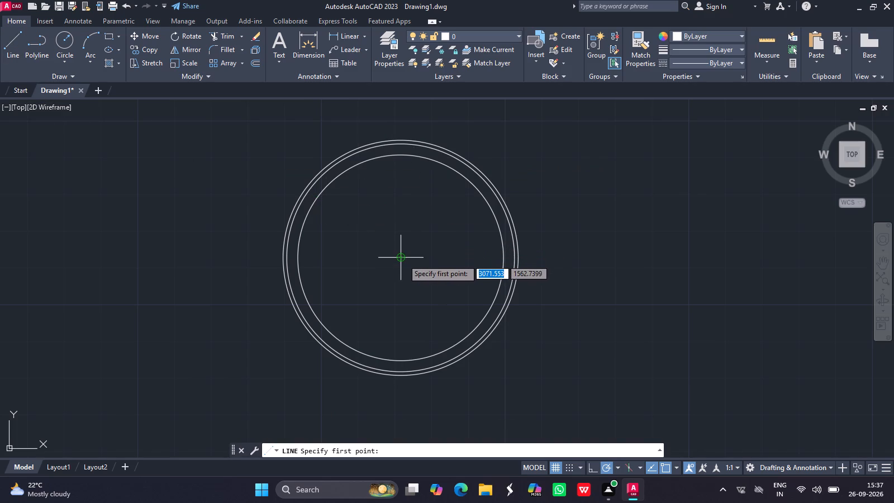
drag(403, 259, 395, 206)
text(25)
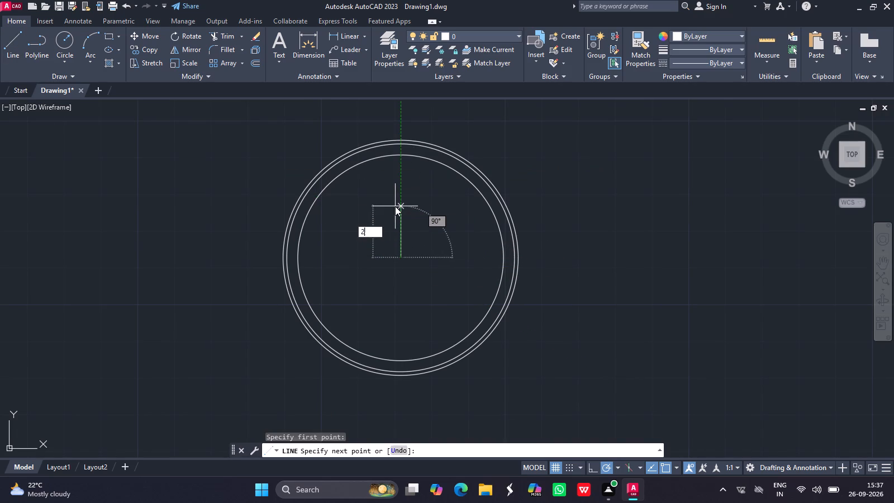
key(Return)
key(Return)
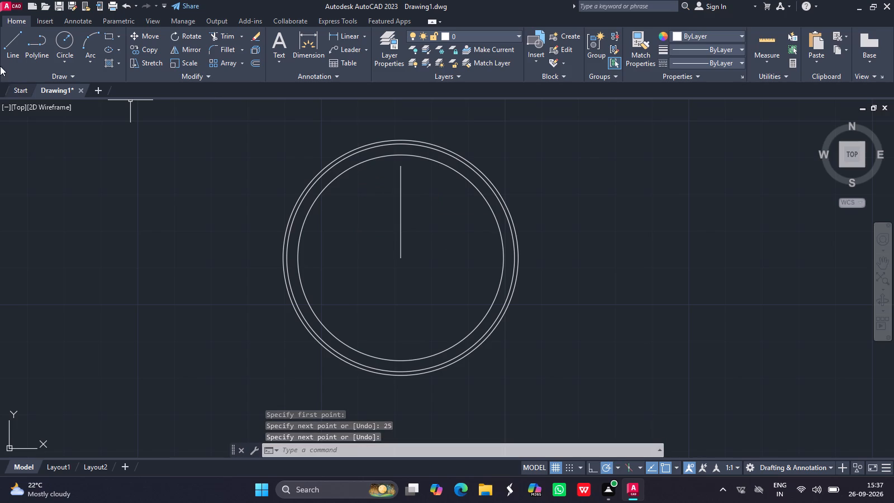
Draw a circle of radius 6 centred on the upper end of the vertical line.
click(65, 34)
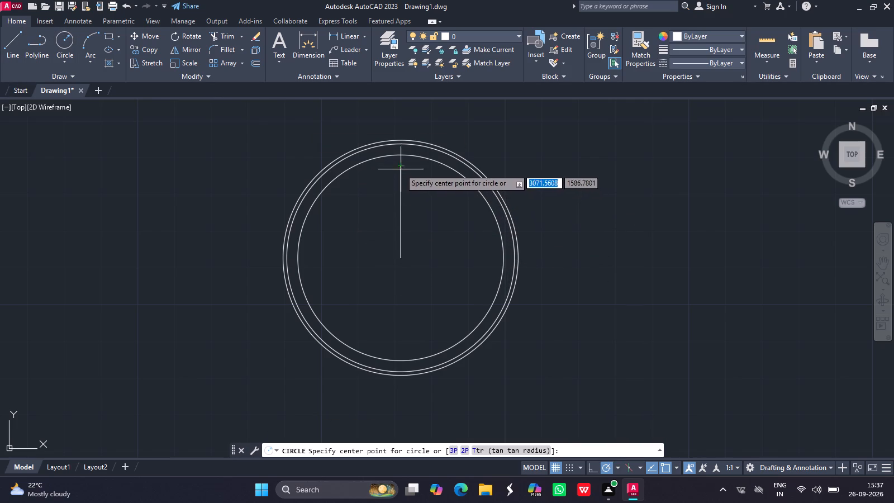
drag(400, 169, 376, 161)
key(6)
key(Return)
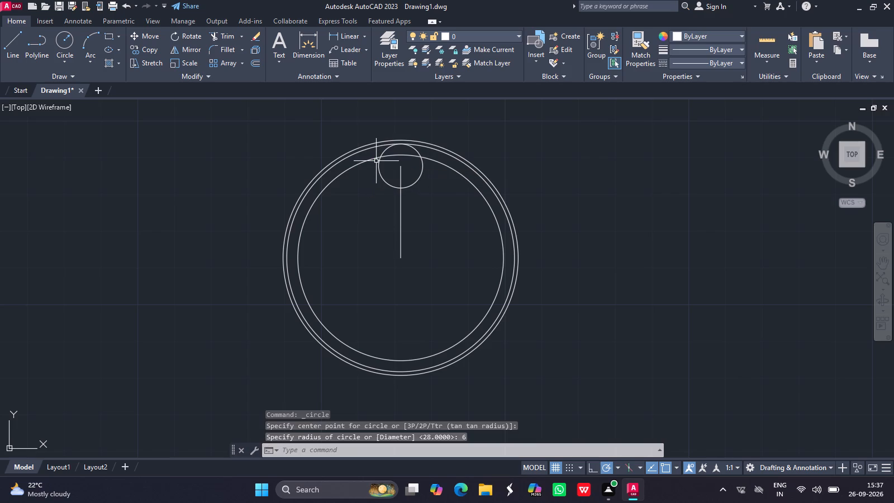
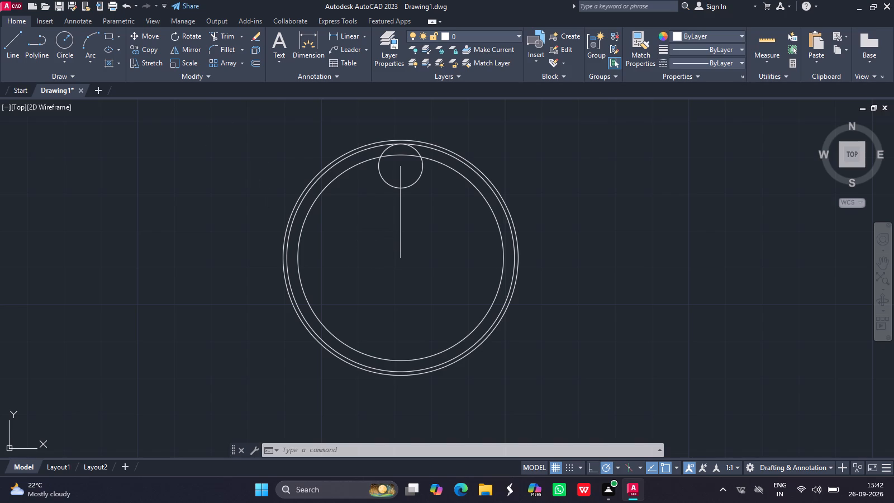
Create a polar array of the radius 6 circle with 3 items around the common centre of the large circles.
click(240, 61)
click(235, 125)
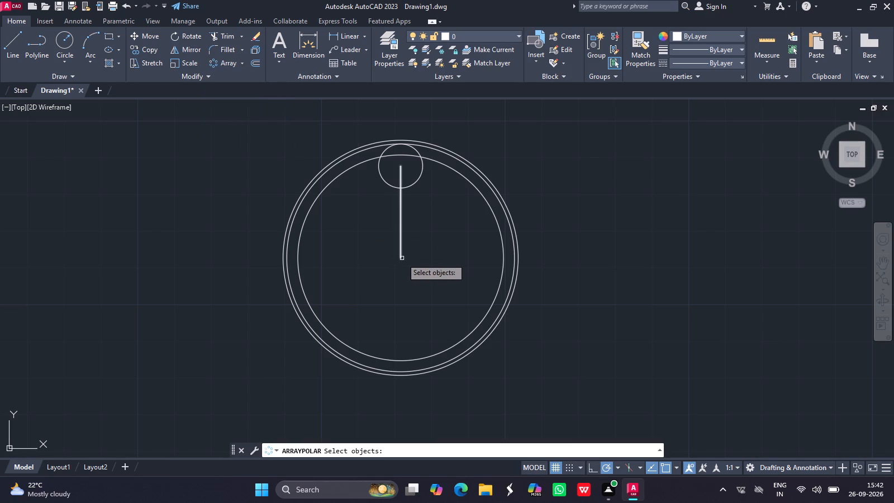
click(416, 182)
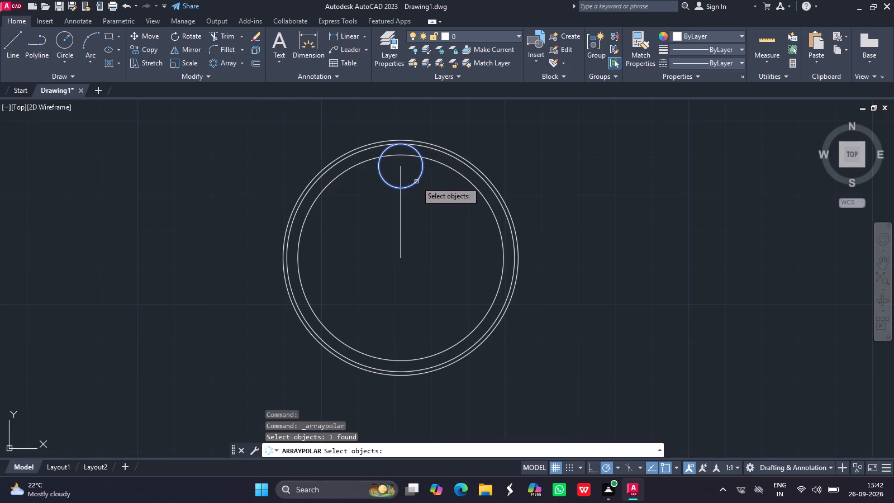
key(Return)
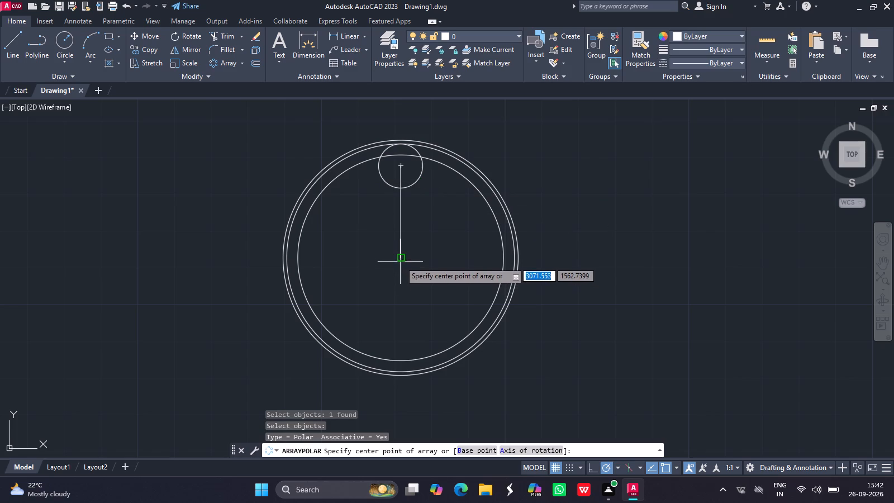
click(401, 259)
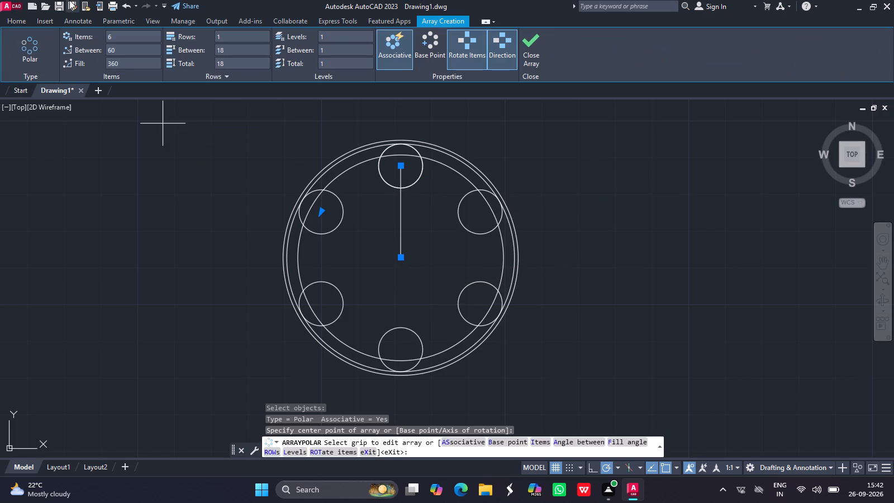
click(115, 35)
key(BackSpace)
key(3)
key(Return)
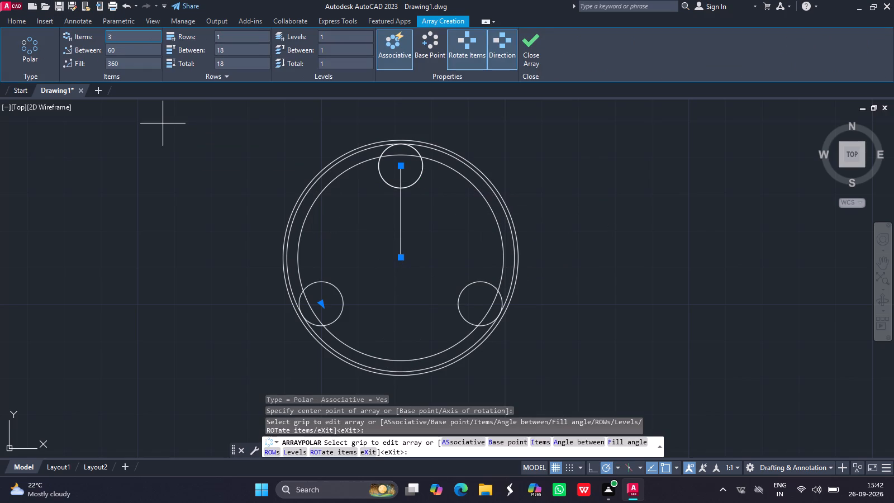
key(Escape)
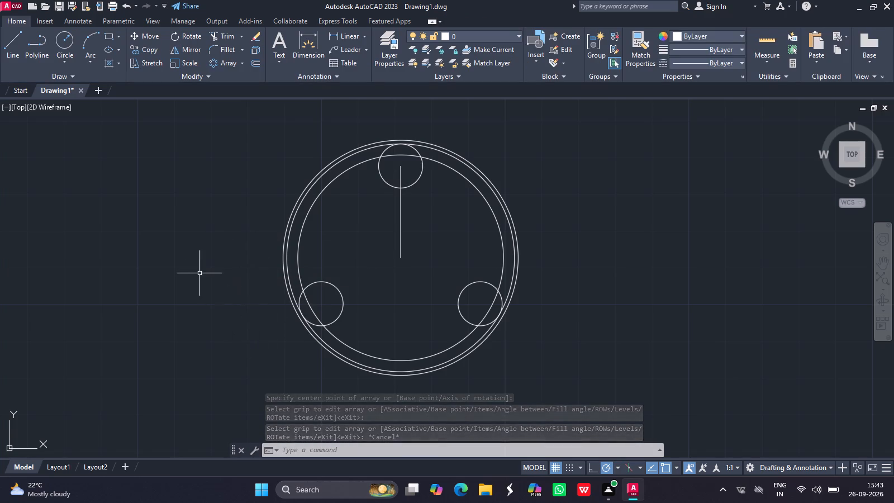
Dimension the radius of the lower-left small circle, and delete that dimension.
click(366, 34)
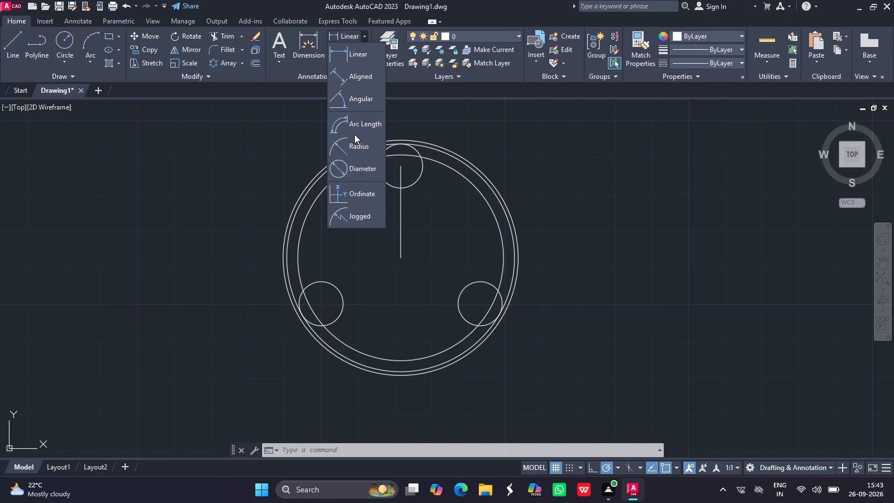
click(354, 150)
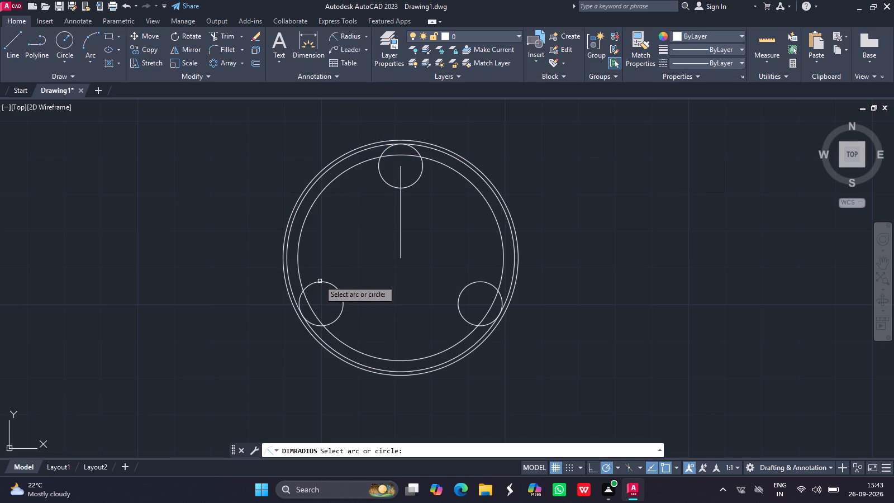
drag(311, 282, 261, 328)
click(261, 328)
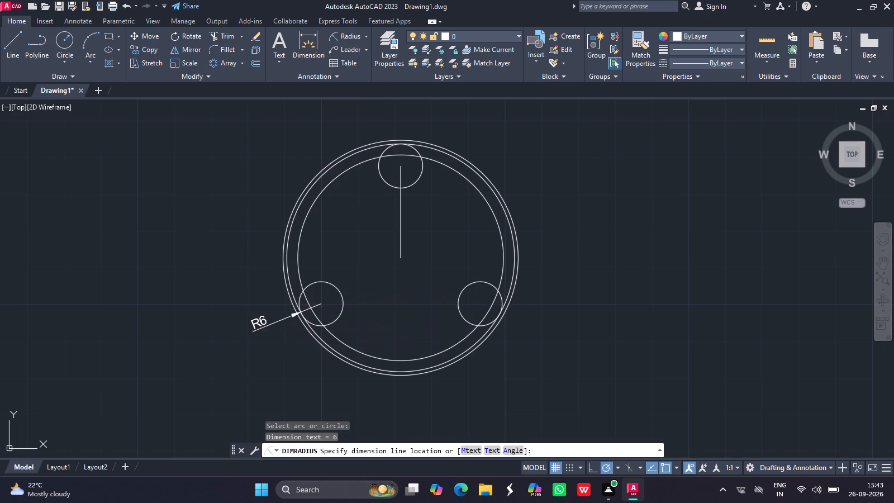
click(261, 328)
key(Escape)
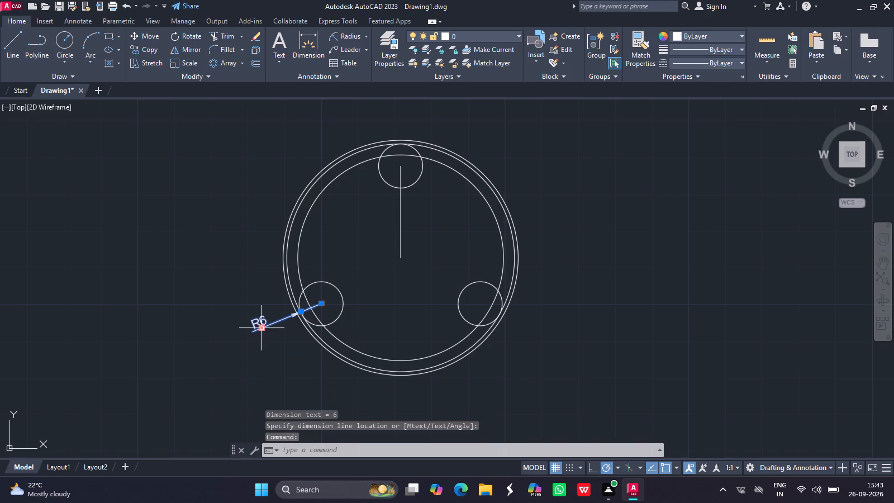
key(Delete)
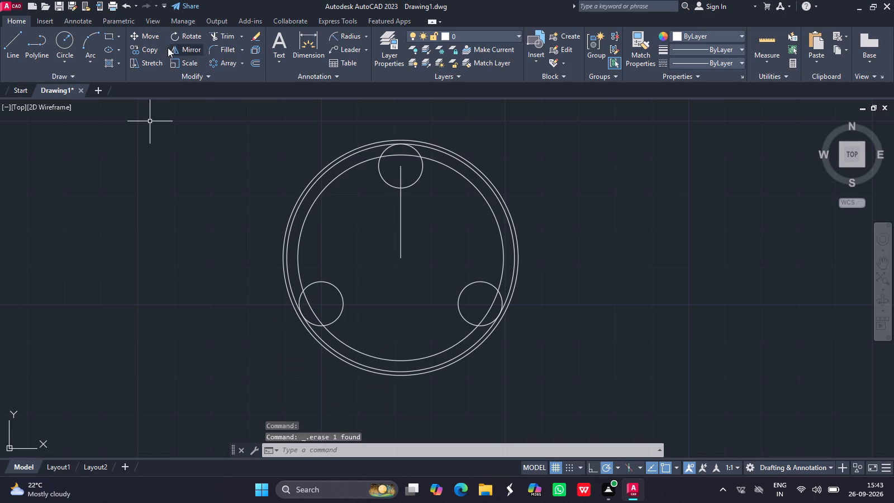
Draw a concentric circle of radius 5 inside each of the three arrayed radius 6 circles.
click(68, 38)
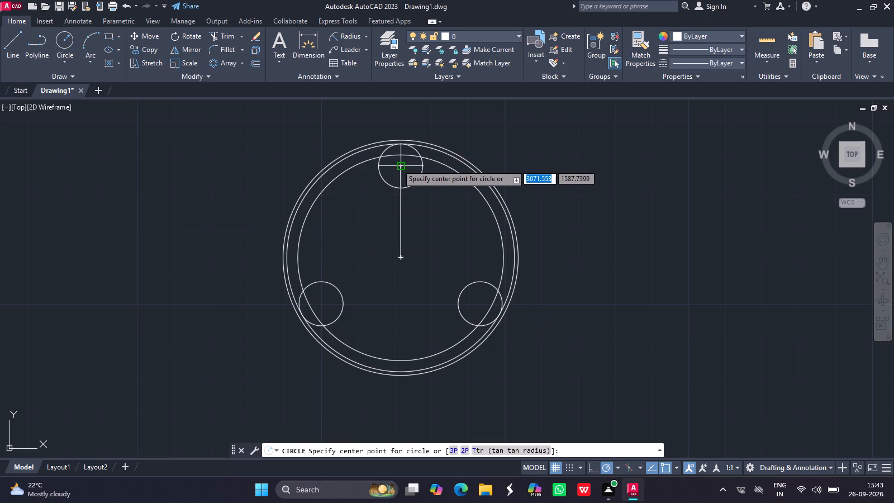
drag(398, 164, 386, 151)
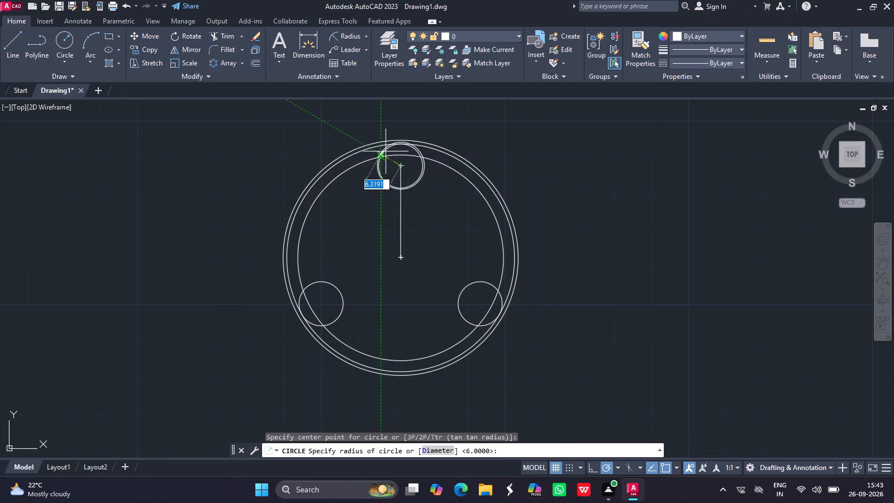
key(5)
key(Return)
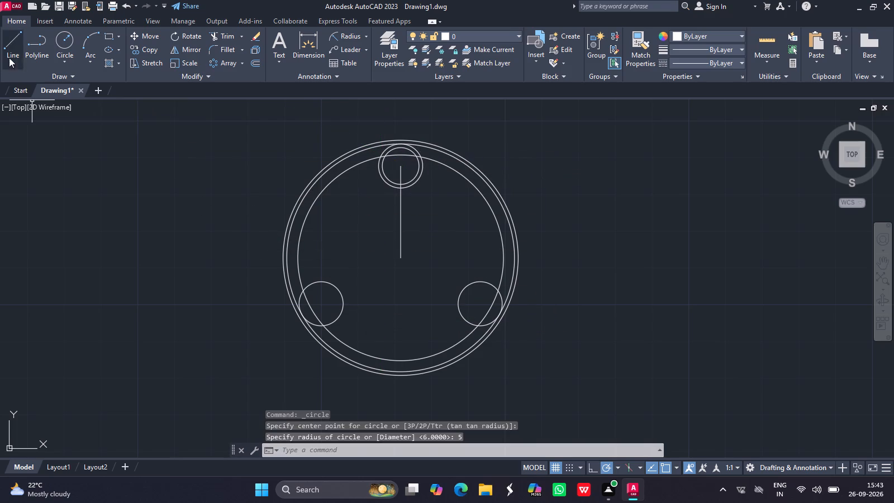
click(66, 38)
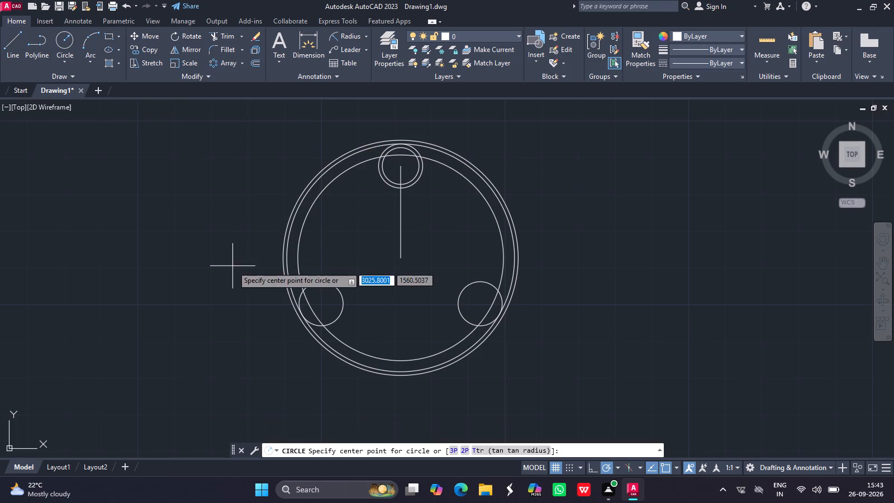
drag(323, 305, 302, 289)
key(5)
key(Return)
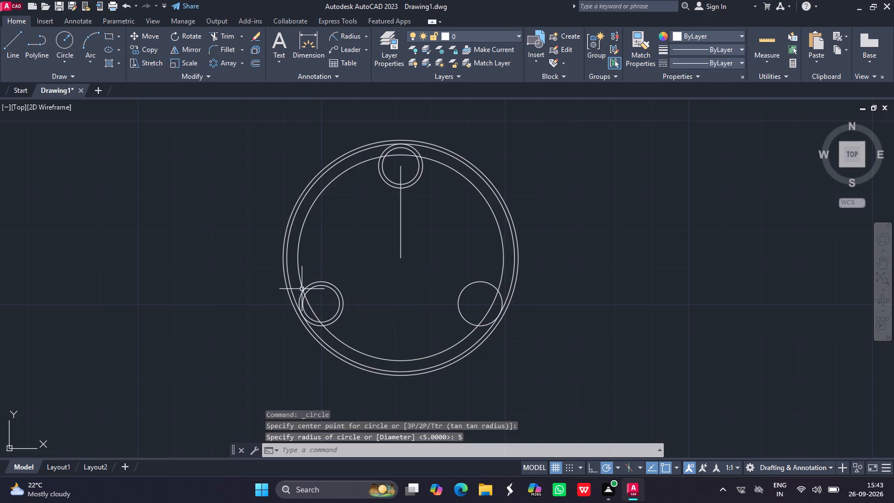
click(65, 40)
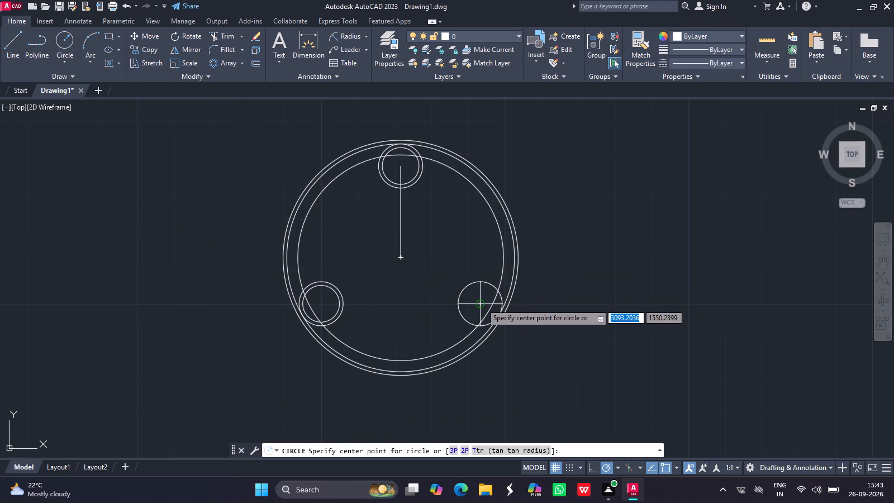
drag(482, 303, 462, 298)
key(5)
key(Return)
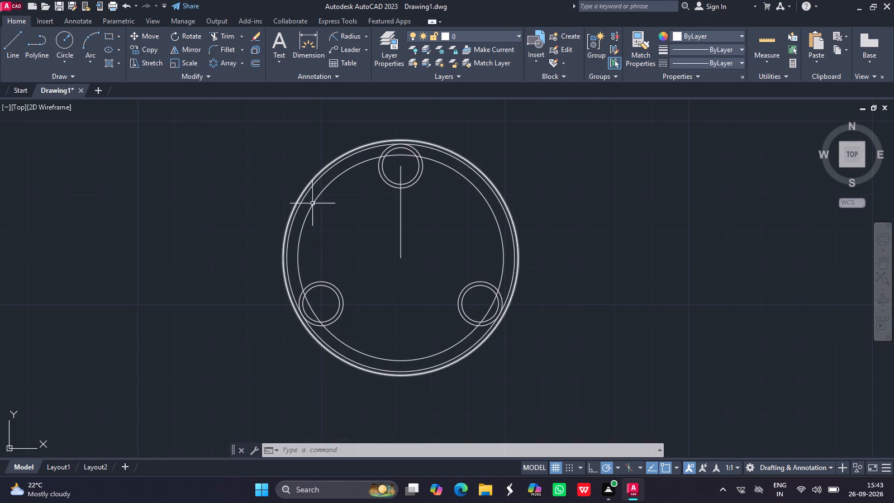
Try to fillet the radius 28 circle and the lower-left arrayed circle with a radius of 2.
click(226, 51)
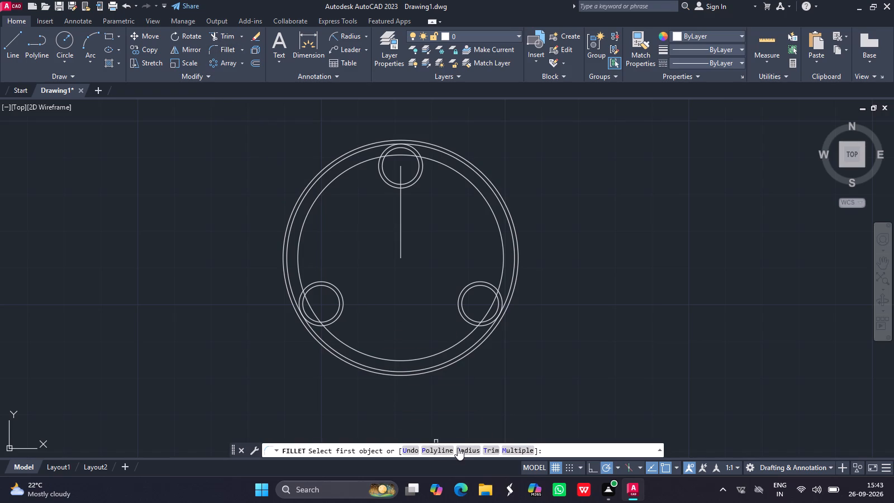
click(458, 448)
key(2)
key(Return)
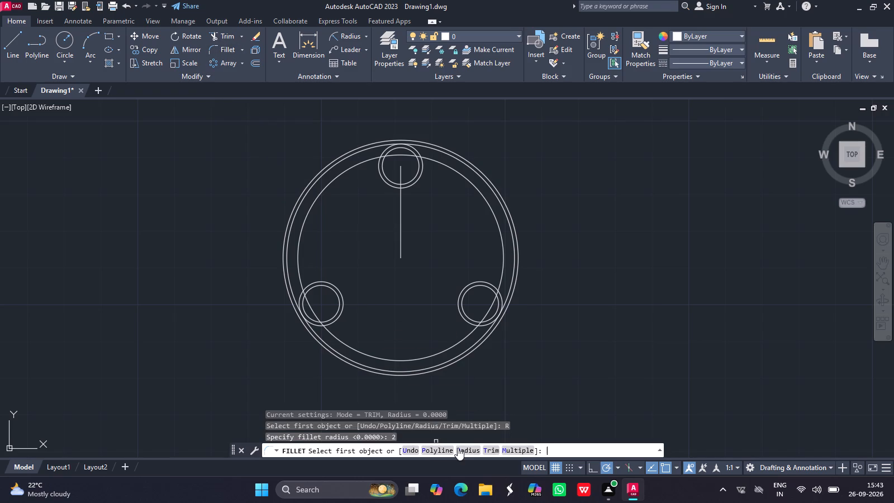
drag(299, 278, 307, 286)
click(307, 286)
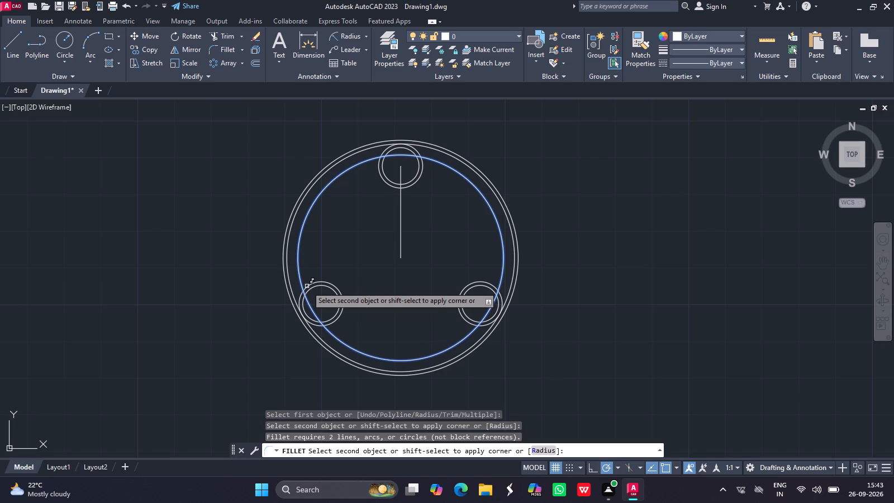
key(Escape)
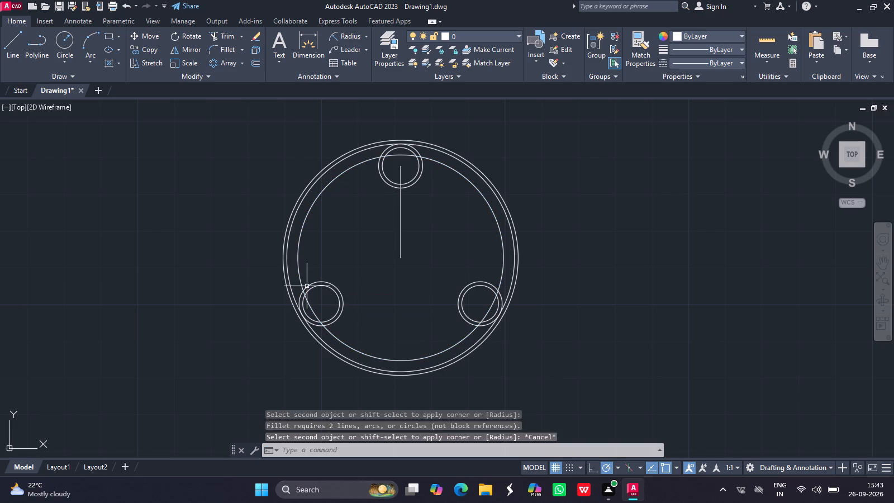
Explode the polar array of radius 6 circles into separate circles.
text(expl)
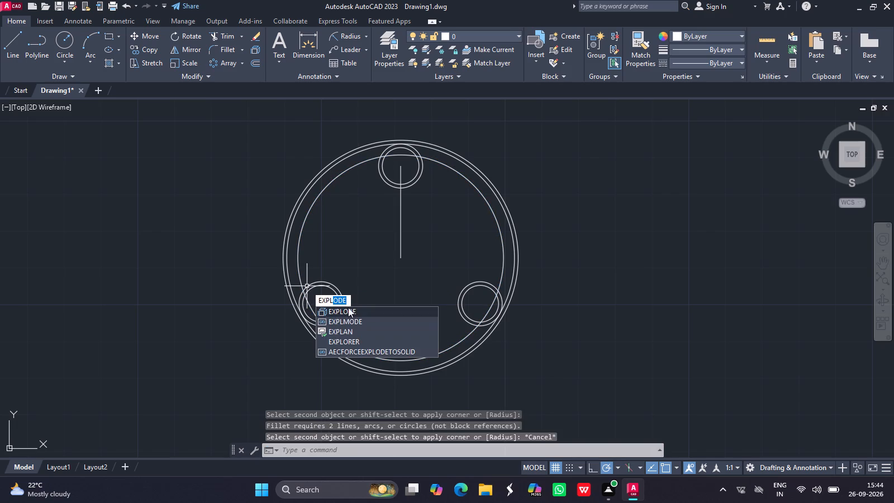
click(351, 310)
click(332, 290)
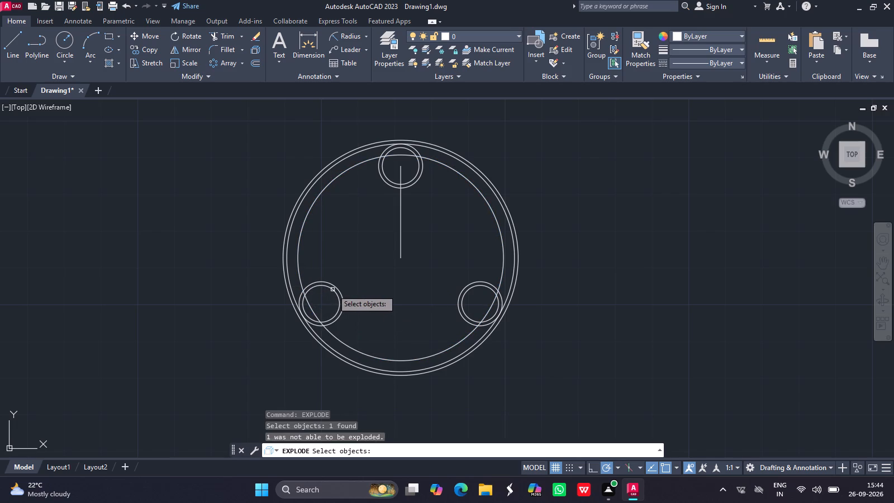
click(329, 283)
key(Return)
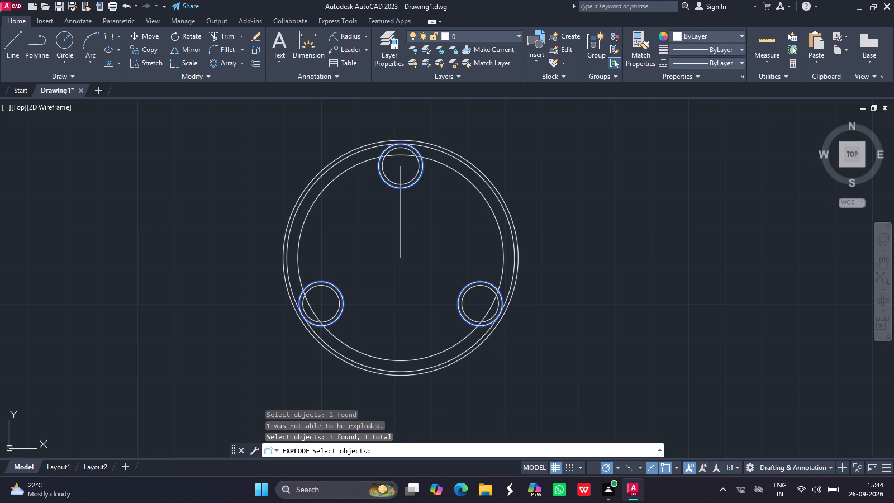
Fillet both junctions of the lower-left radius 6 circle with the radius 28 circle, using a radius of 2.
click(221, 51)
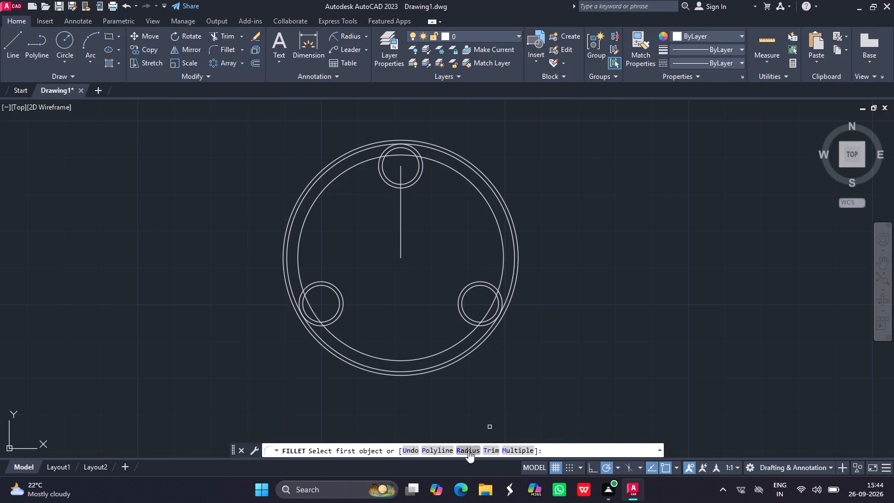
click(468, 450)
key(2)
key(Return)
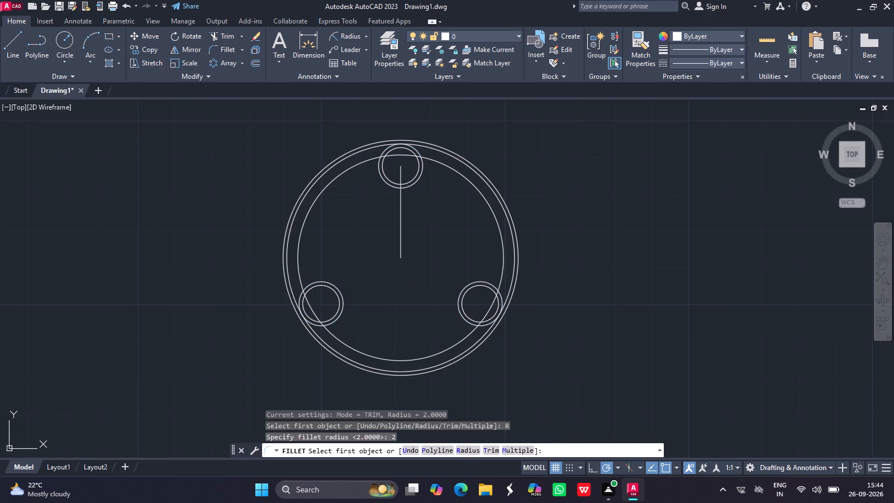
drag(300, 274, 306, 283)
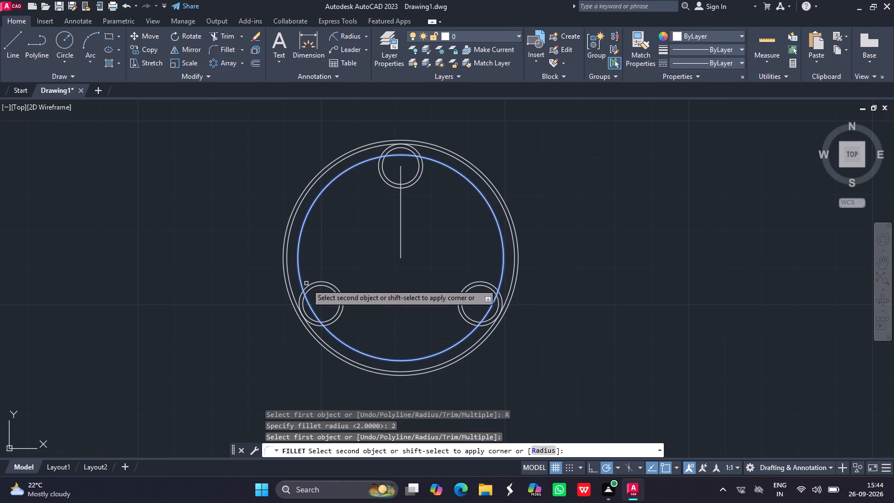
drag(306, 283, 308, 284)
click(308, 284)
key(Return)
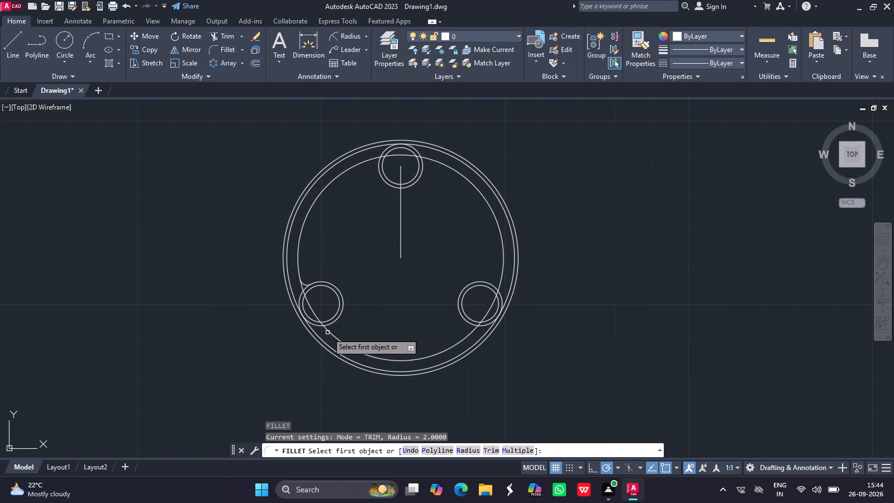
drag(329, 333, 333, 325)
click(333, 325)
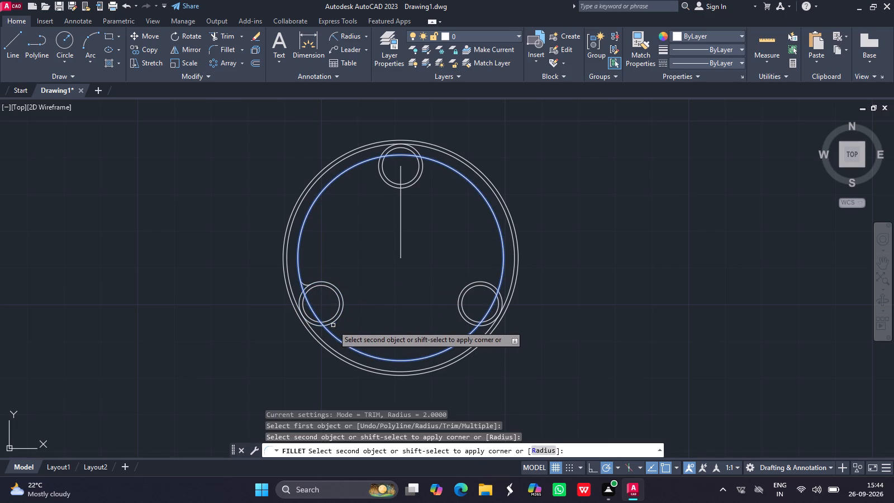
click(332, 322)
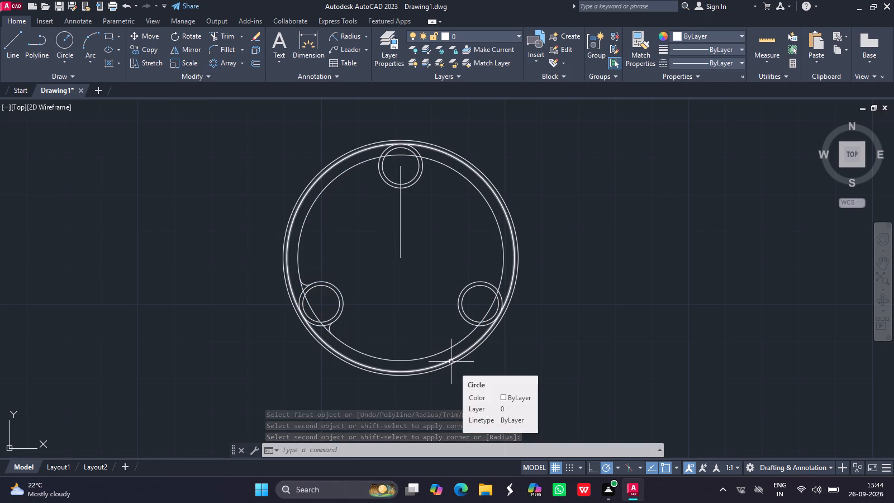
Fillet both junctions of the lower-right radius 6 circle with the radius 28 circle, using a radius of 2.
key(Return)
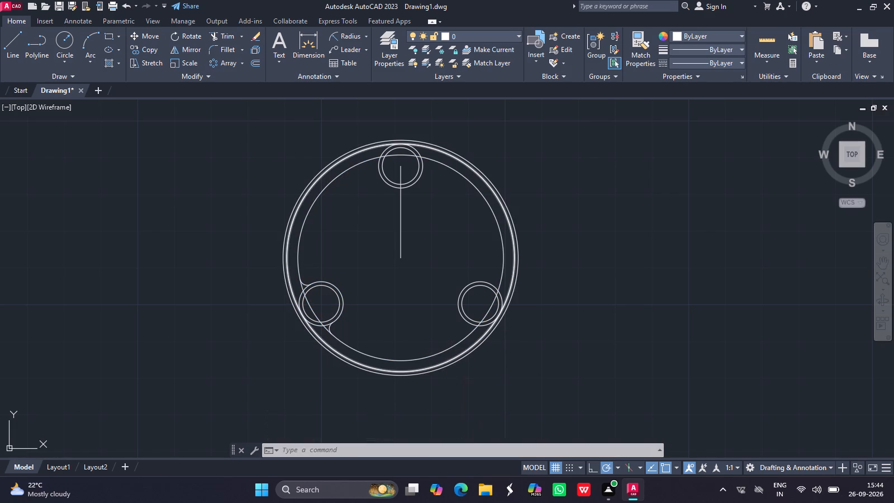
drag(468, 335, 469, 321)
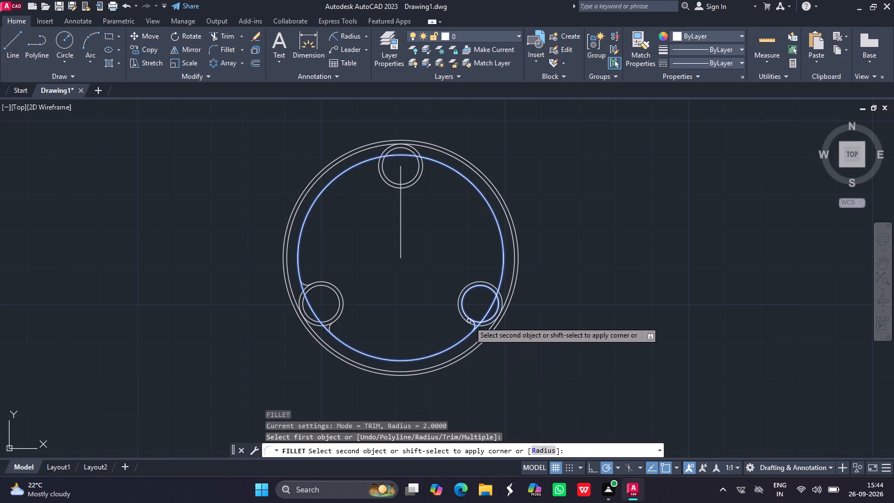
drag(469, 321, 466, 322)
click(466, 322)
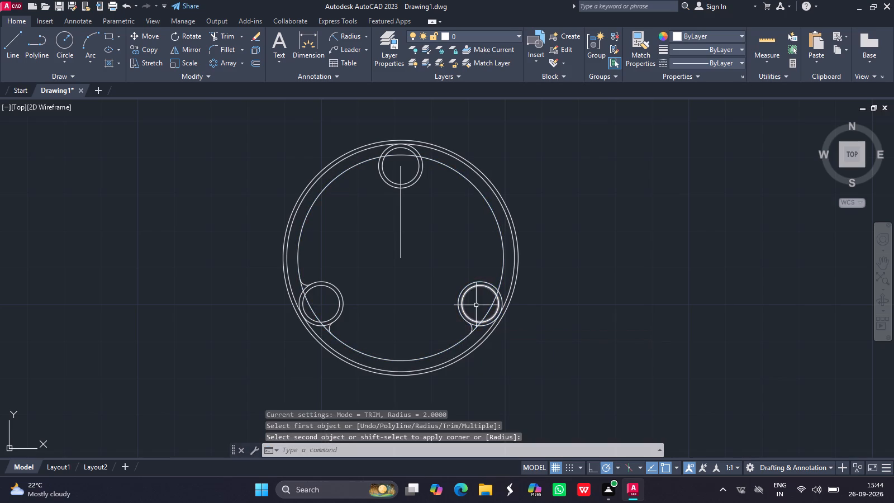
key(Return)
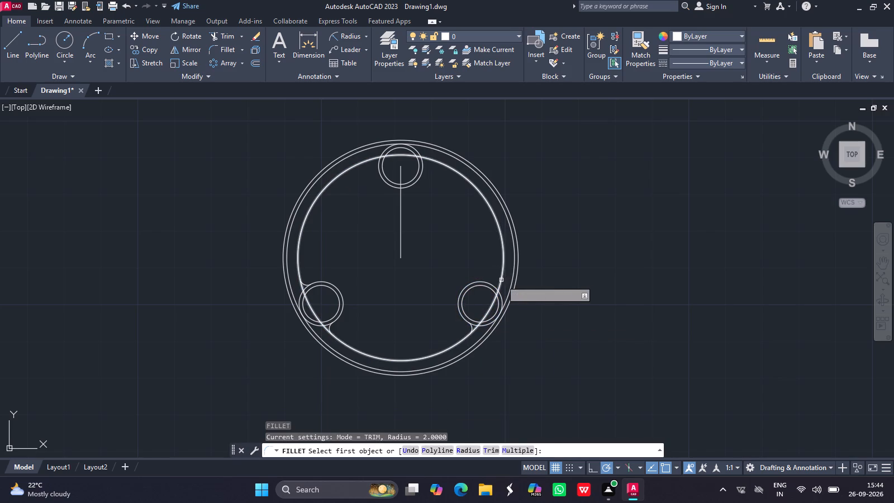
drag(501, 280, 493, 287)
click(493, 287)
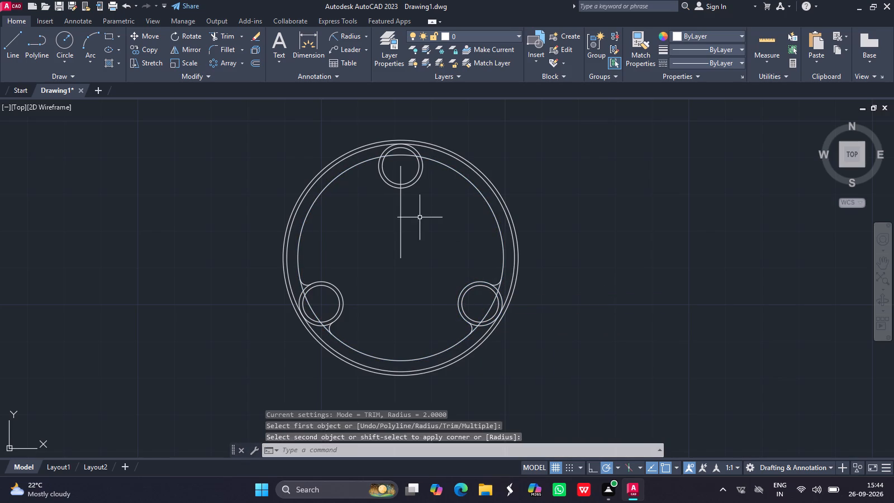
Fillet both junctions of the top radius 6 circle with the radius 28 circle, using a radius of 2.
key(Return)
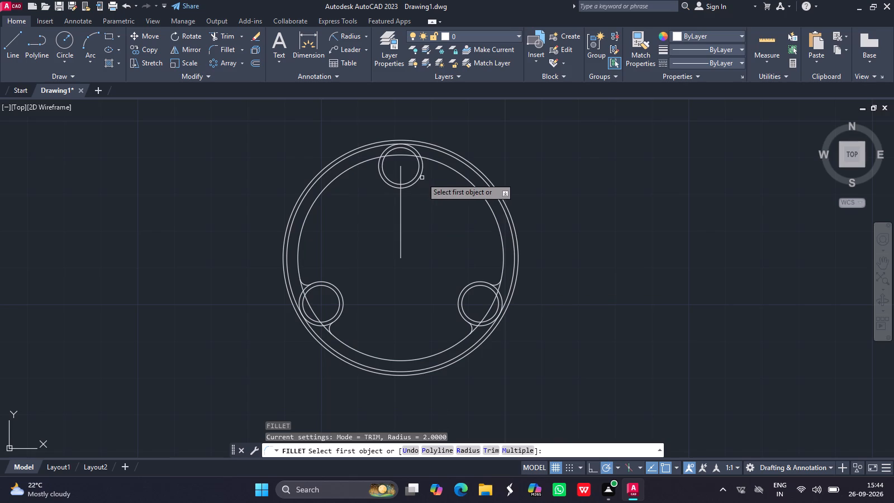
drag(422, 174, 434, 159)
click(434, 159)
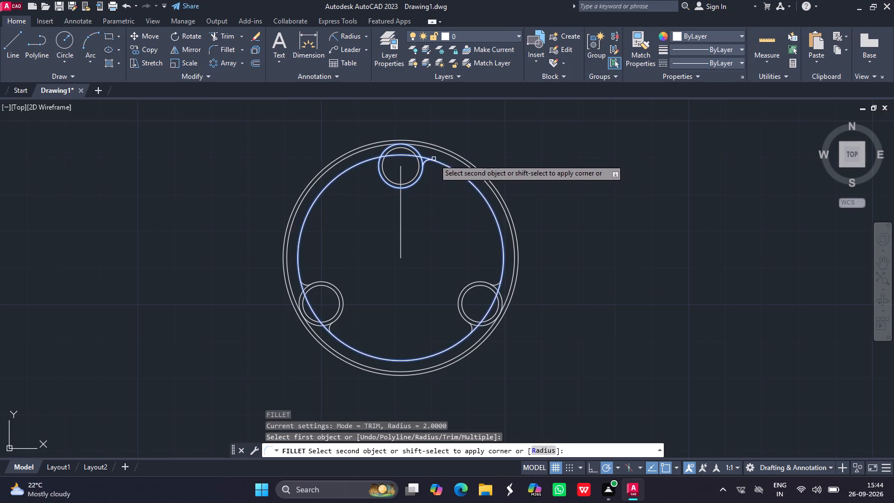
key(Return)
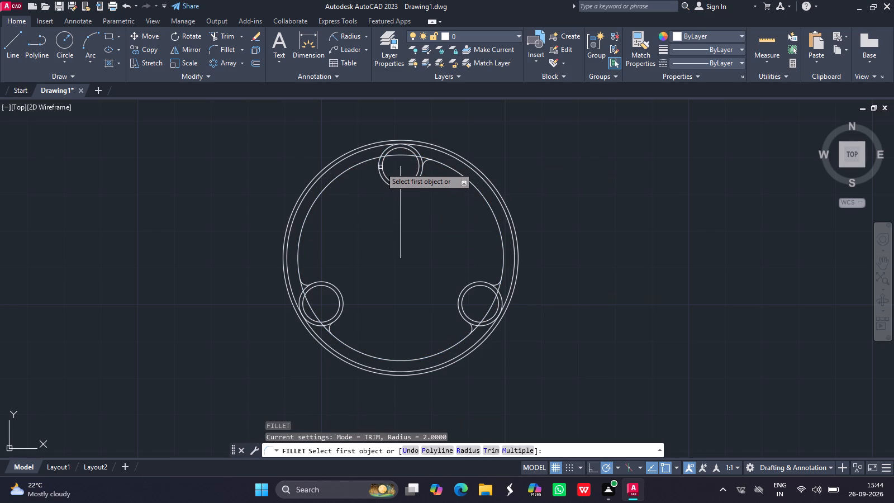
drag(378, 167, 362, 164)
drag(362, 164, 370, 229)
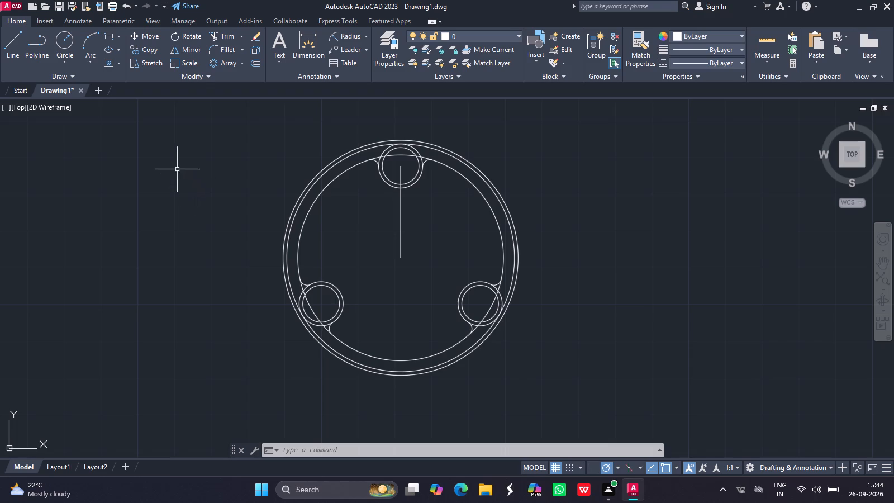
Draw a circle of radius 50 around the part, concentric with the main circles.
click(61, 39)
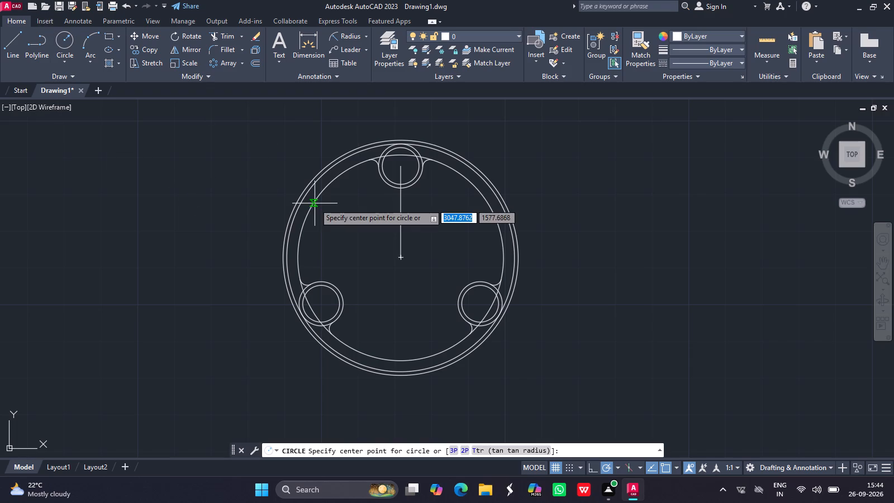
drag(402, 260, 269, 172)
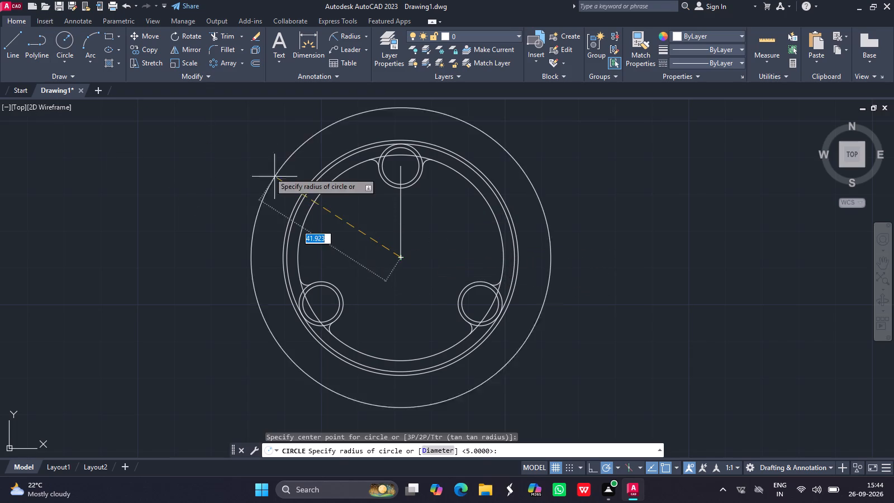
drag(269, 172, 259, 161)
text(50)
key(Return)
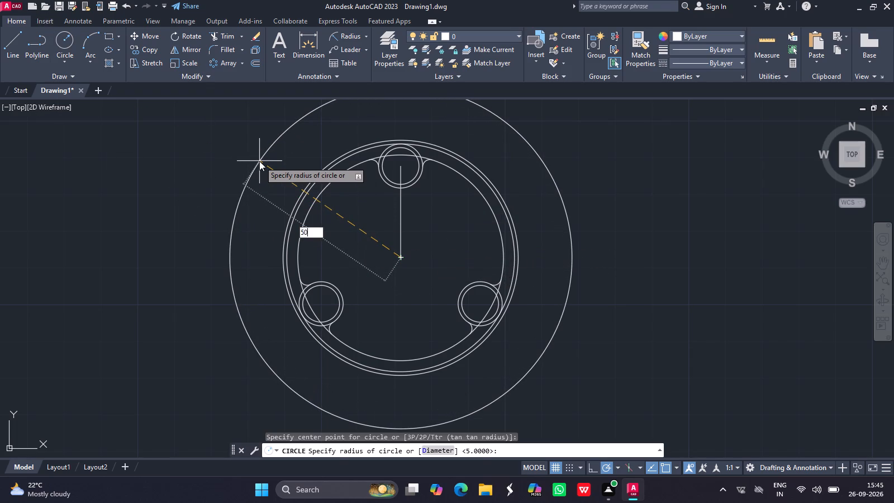
ctrl+scroll(388, 225, down, 2)
ctrl+scroll(388, 225, up, 1)
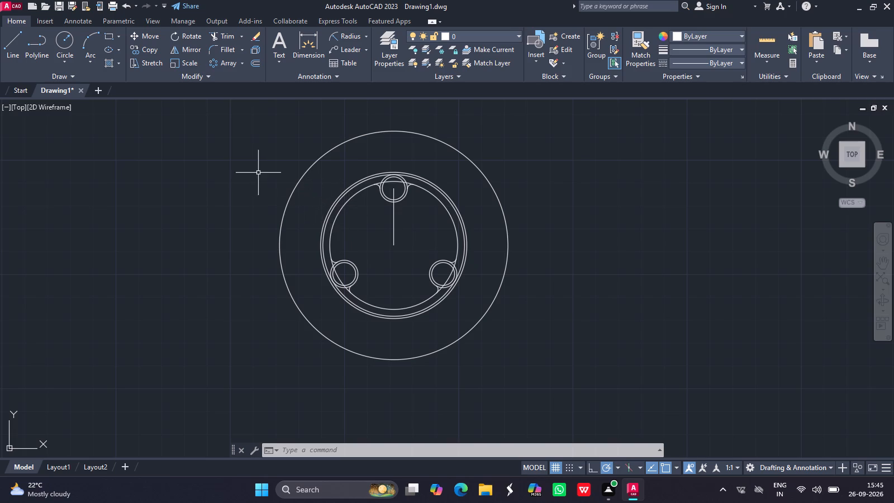
Draw two concentric circles of radius 6 and 11 centred on the top quadrant of the radius 50 circle.
click(69, 37)
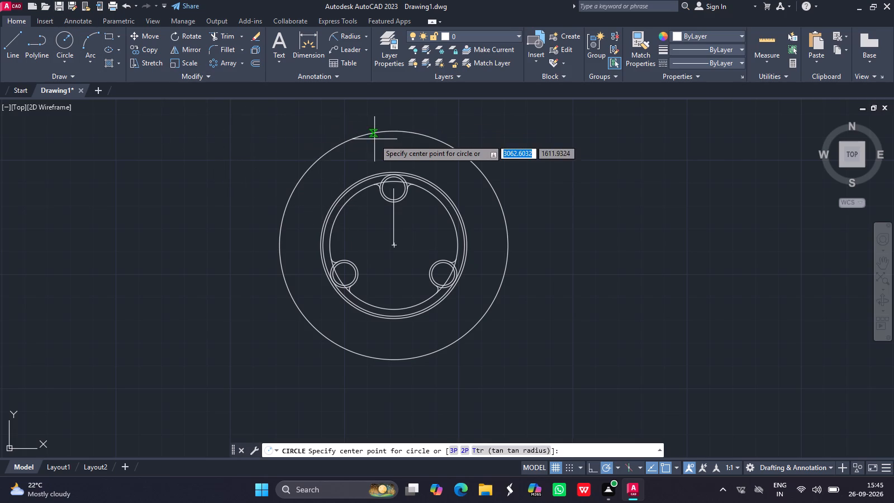
drag(393, 130, 376, 119)
key(6)
key(Return)
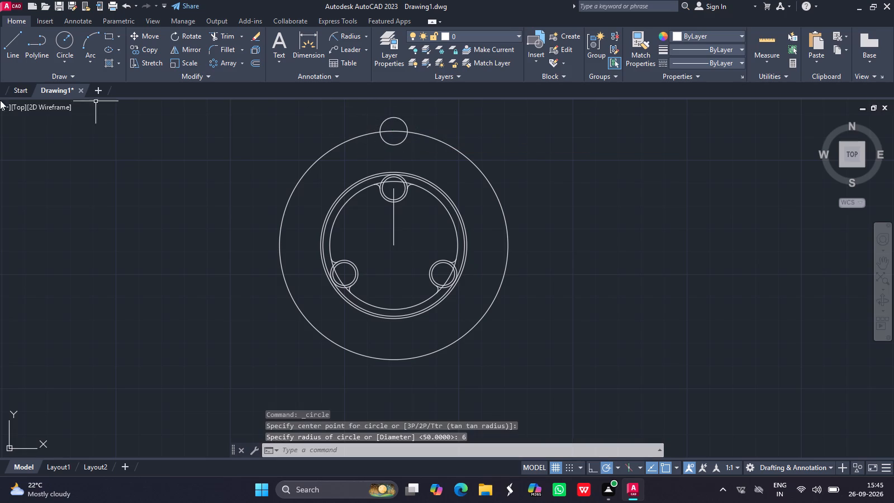
click(64, 37)
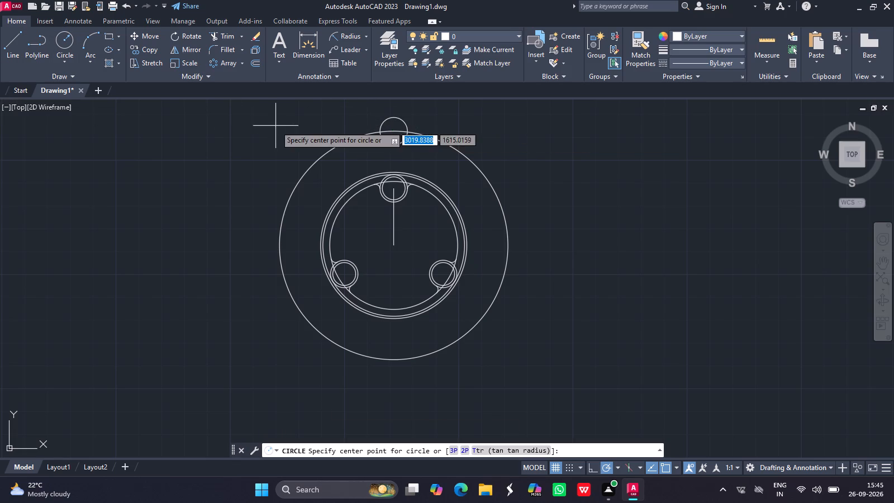
drag(394, 132, 357, 125)
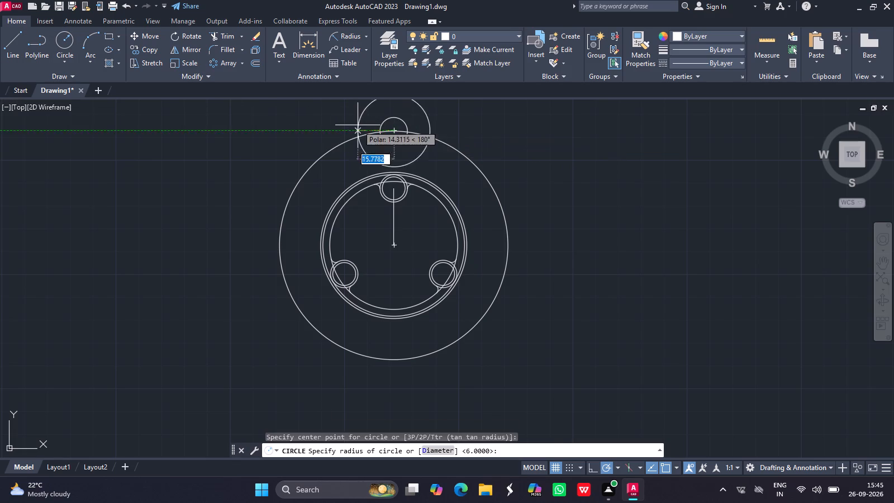
drag(357, 125, 352, 125)
text(11)
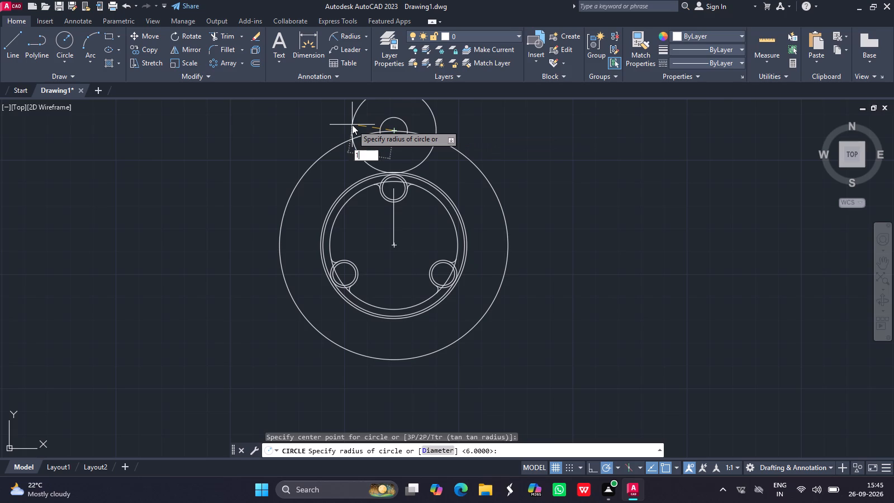
key(Return)
click(392, 120)
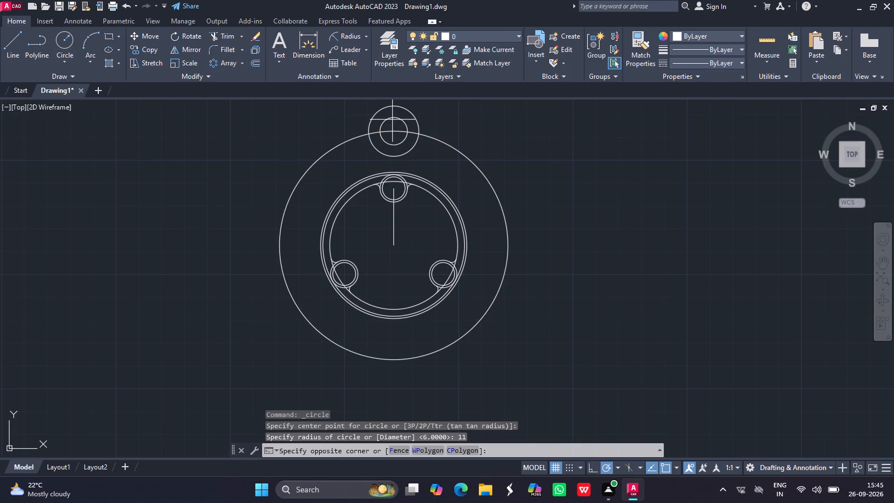
click(394, 113)
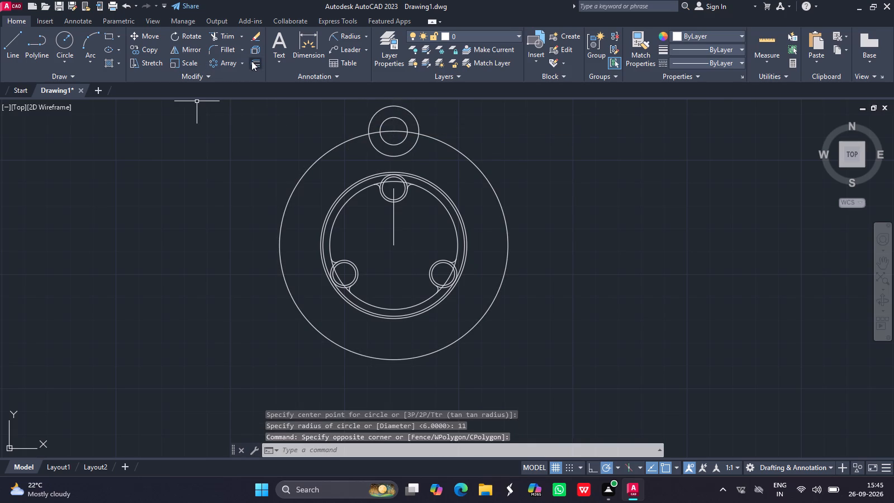
Polar array the outer radius 6 and 11 circles around the part's centre with 8 items over 360 degrees.
click(222, 64)
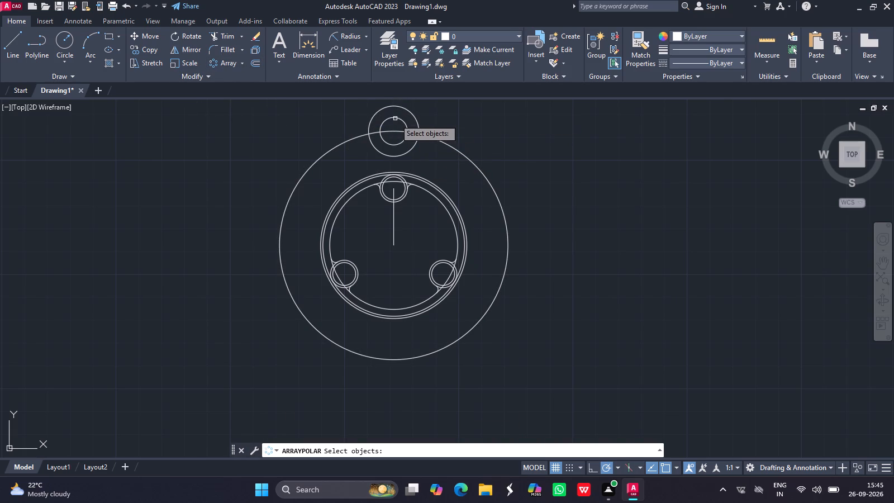
click(395, 119)
click(378, 111)
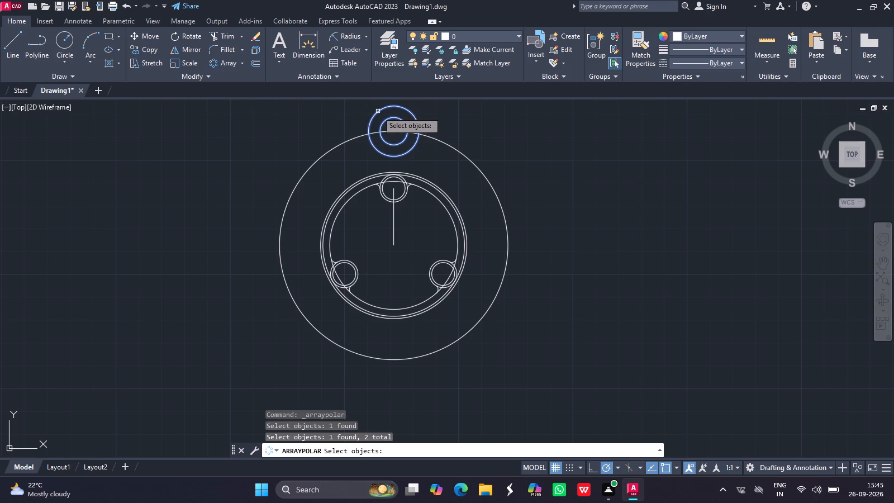
key(Return)
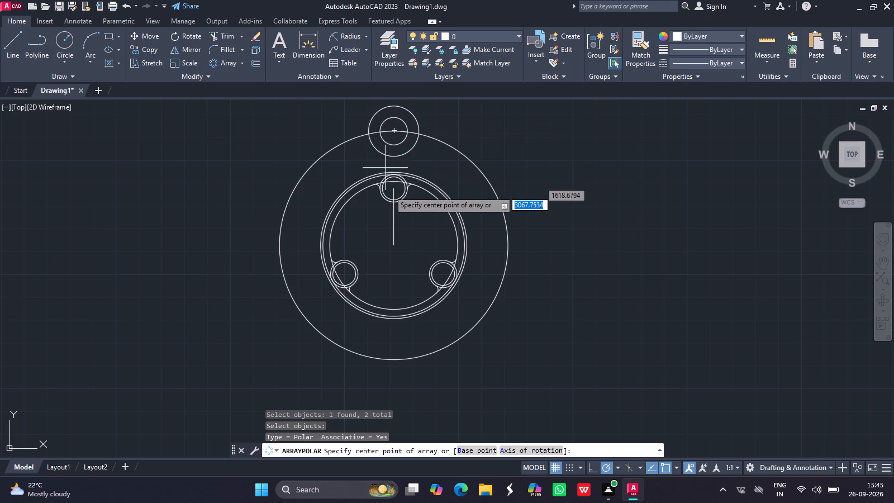
click(393, 243)
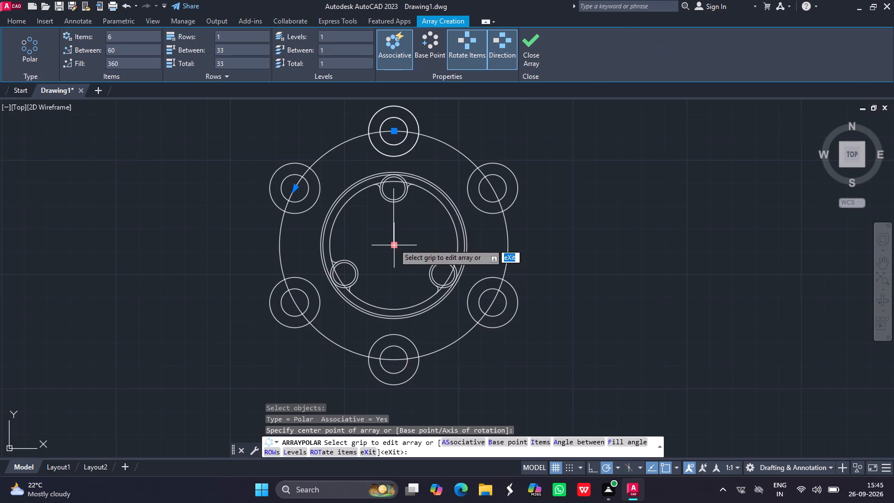
click(125, 39)
key(BackSpace)
key(8)
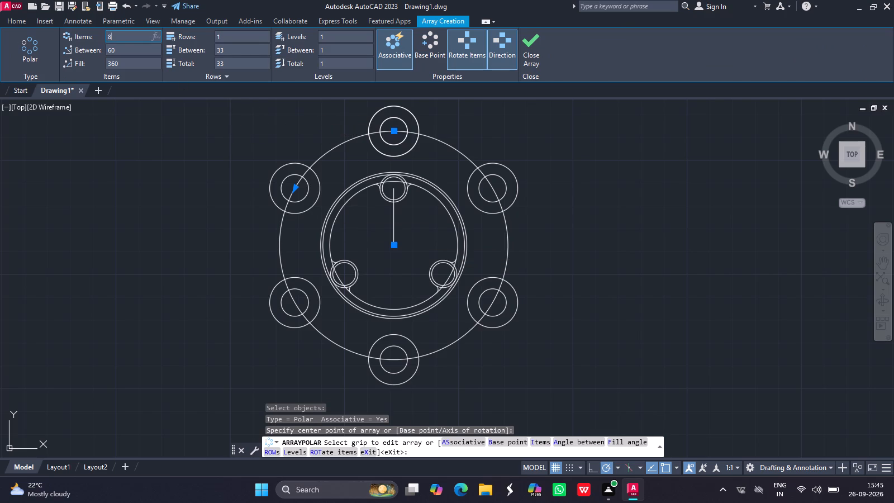
key(Return)
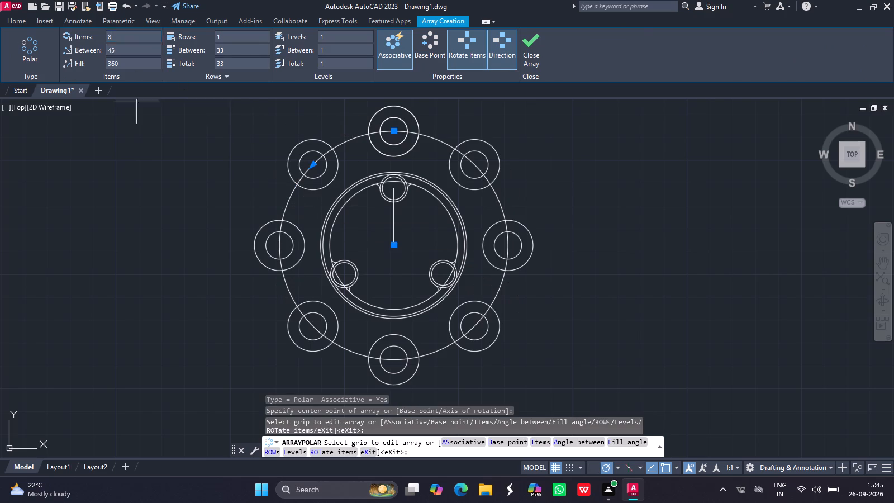
key(Escape)
key(Return)
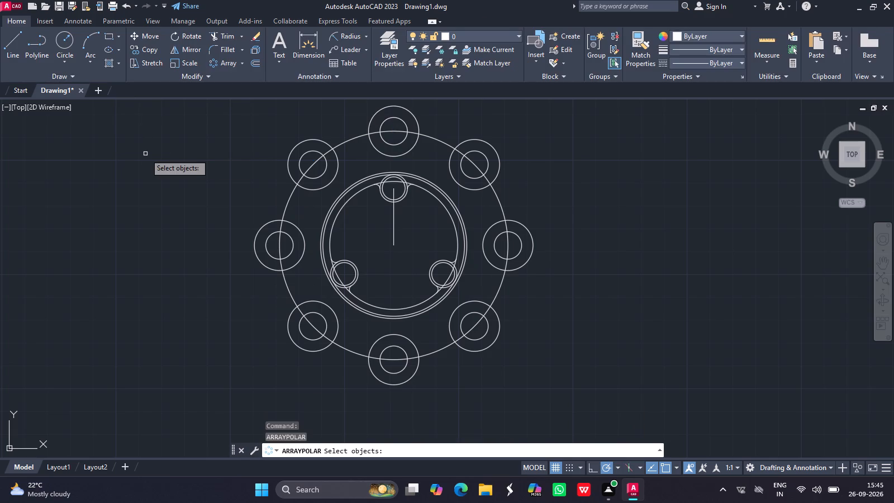
key(Escape)
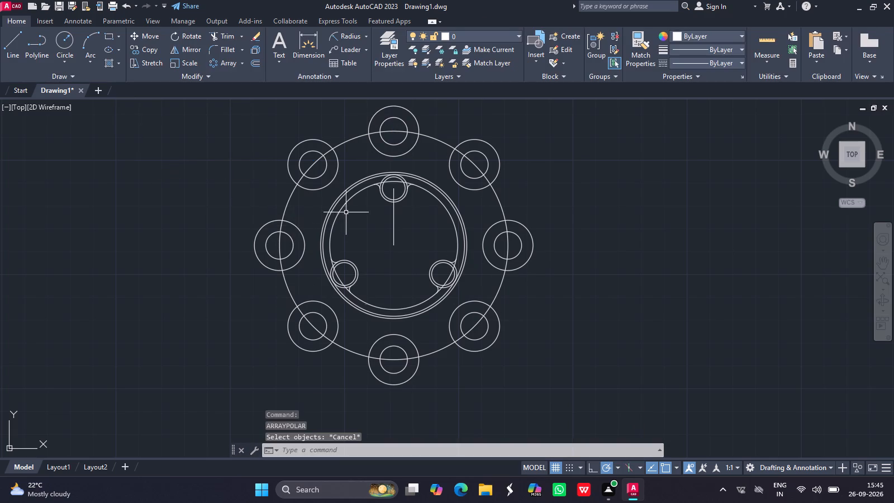
Explode the eight-item polar array into separate circles.
click(299, 171)
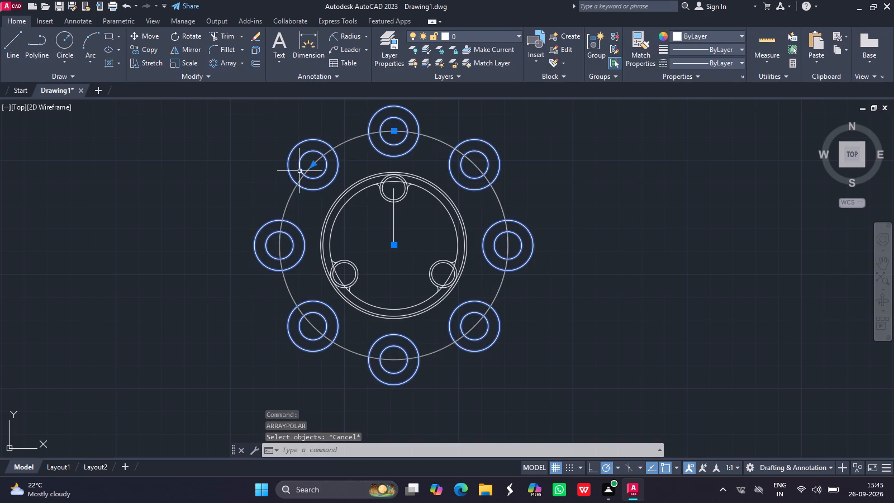
text(expl)
click(328, 195)
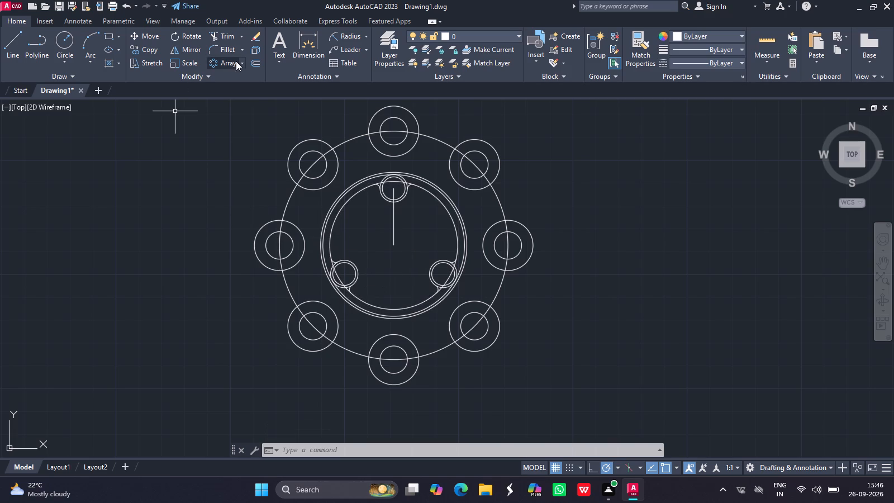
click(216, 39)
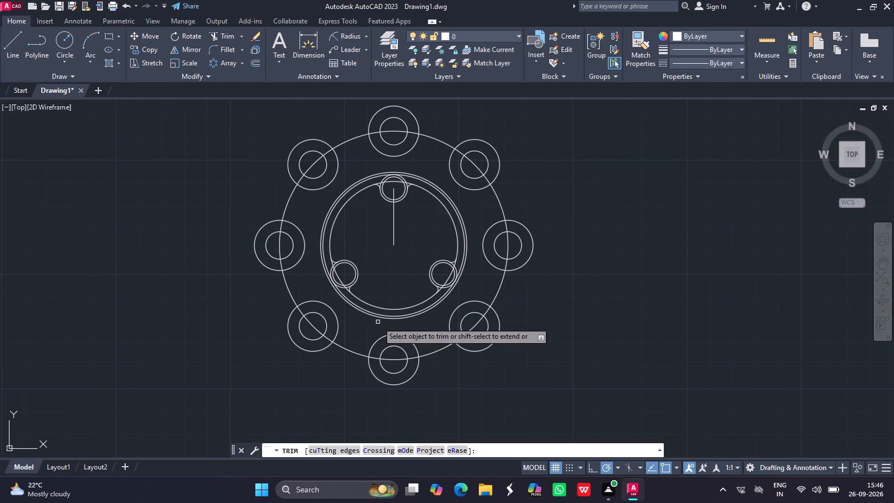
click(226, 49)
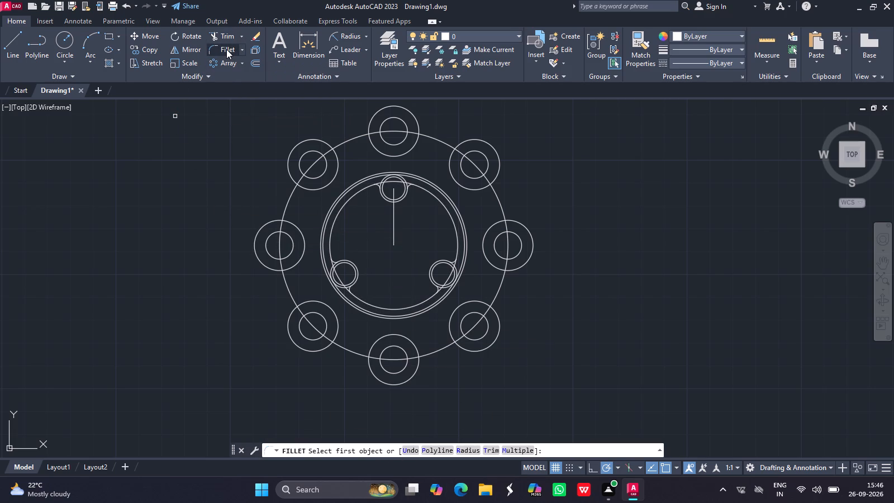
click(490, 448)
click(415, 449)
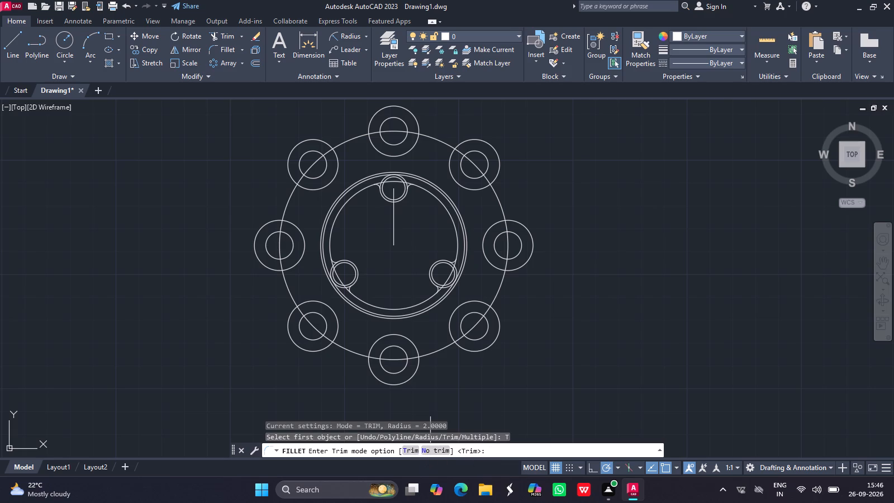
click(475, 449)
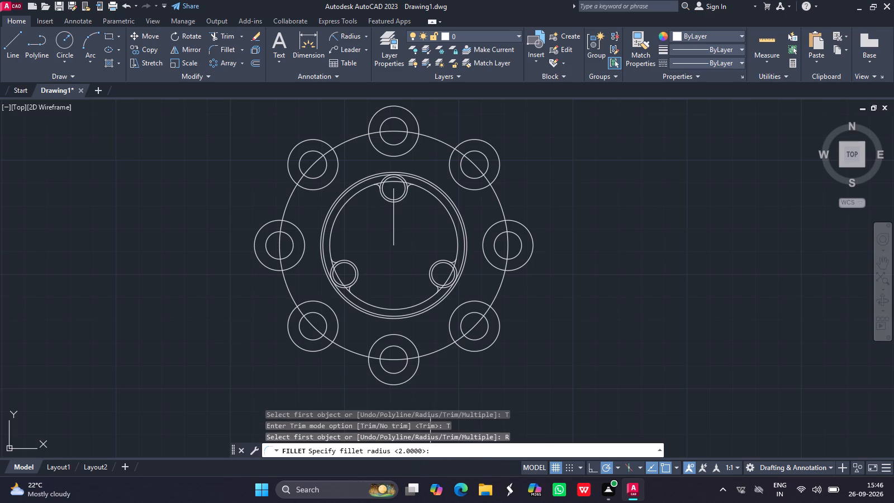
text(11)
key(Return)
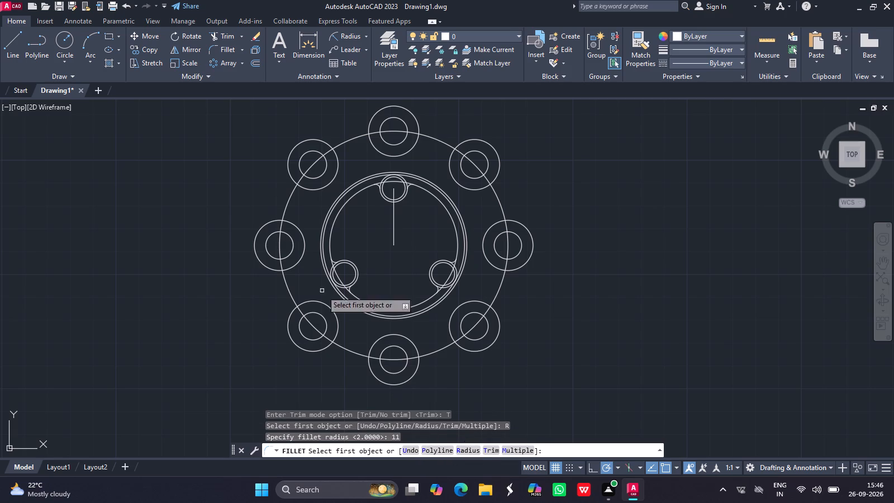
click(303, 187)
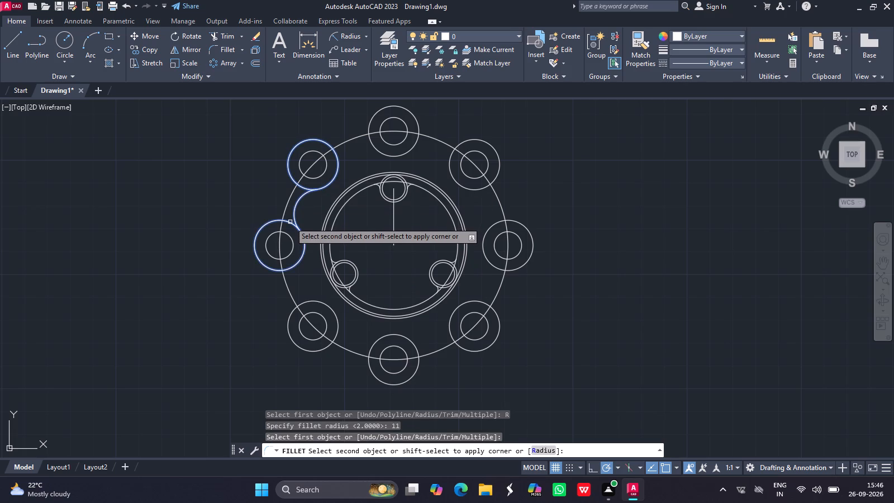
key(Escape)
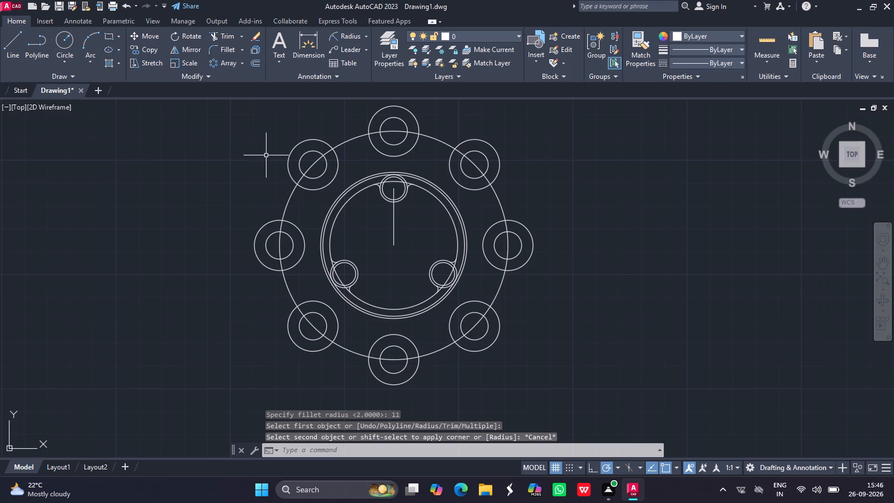
Fillet the leftmost lug's outer circle to the upper-left and lower-left lugs' outer circles with radius 11.
click(225, 50)
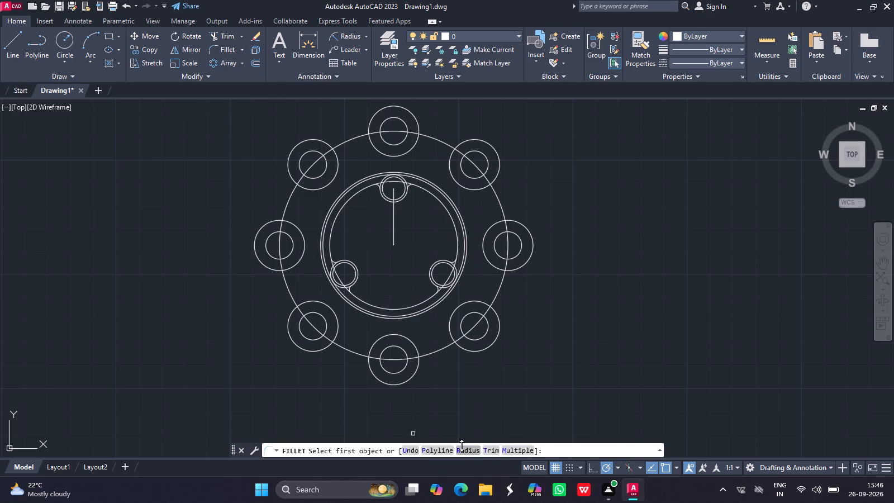
click(462, 445)
click(464, 447)
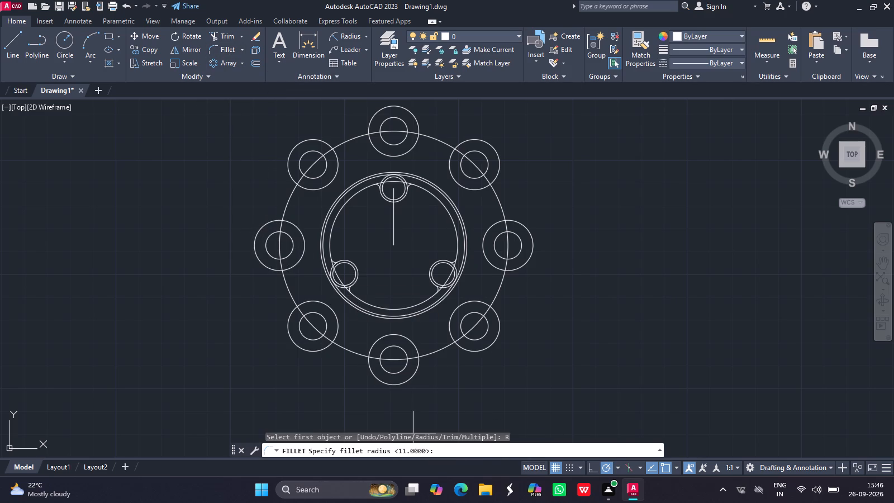
text(11)
key(Return)
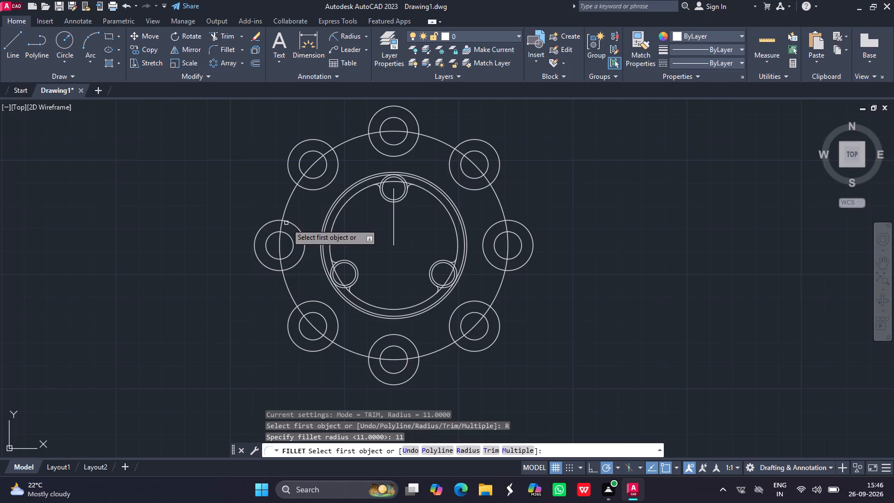
click(290, 222)
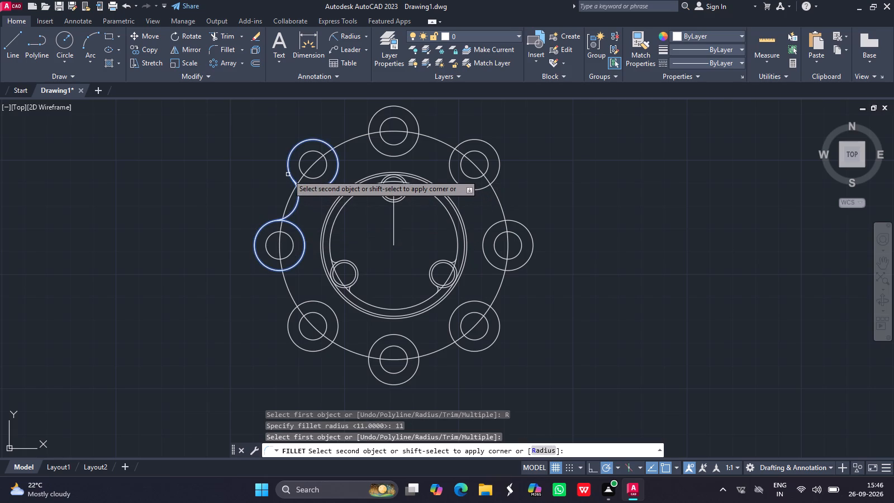
click(288, 174)
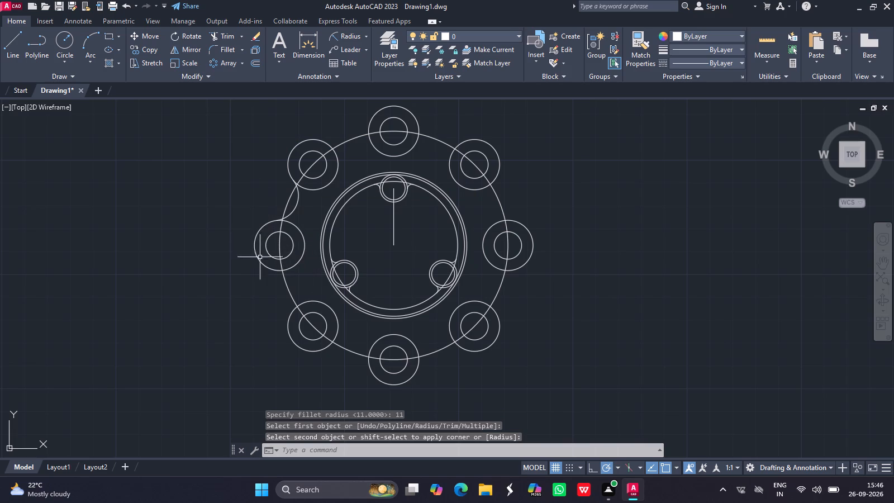
click(222, 44)
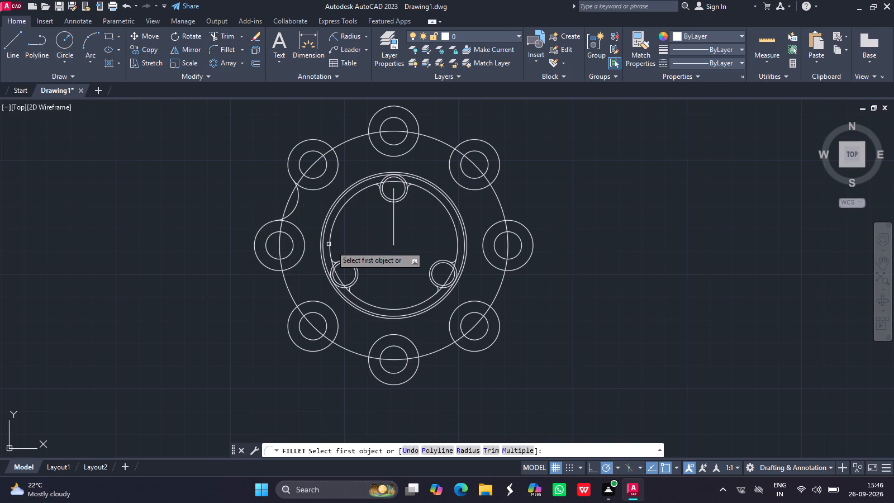
click(469, 453)
text(11)
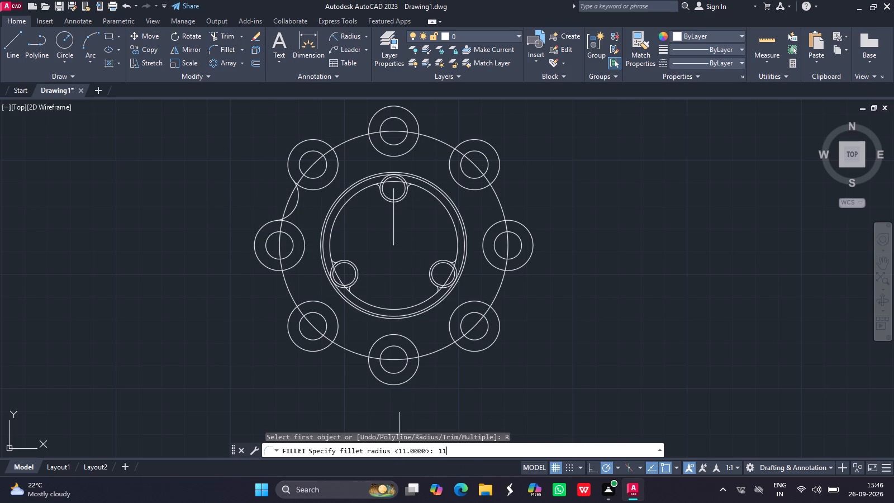
key(Return)
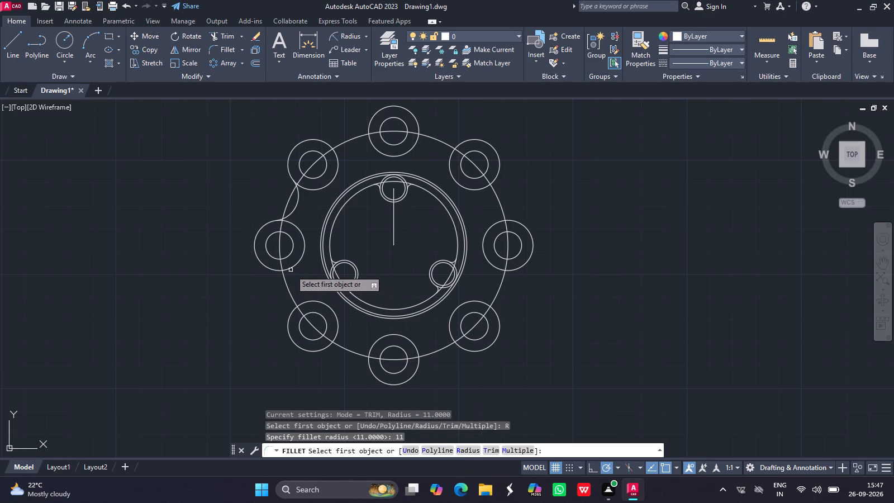
drag(290, 269, 300, 303)
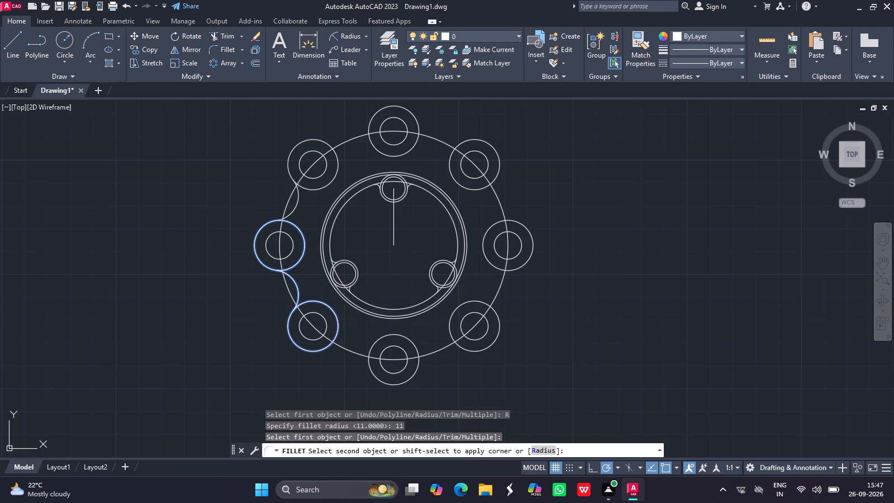
click(300, 303)
Add radius 11 fillets between the outer circles of the lower-left, bottom, lower-right and rightmost lugs.
key(Return)
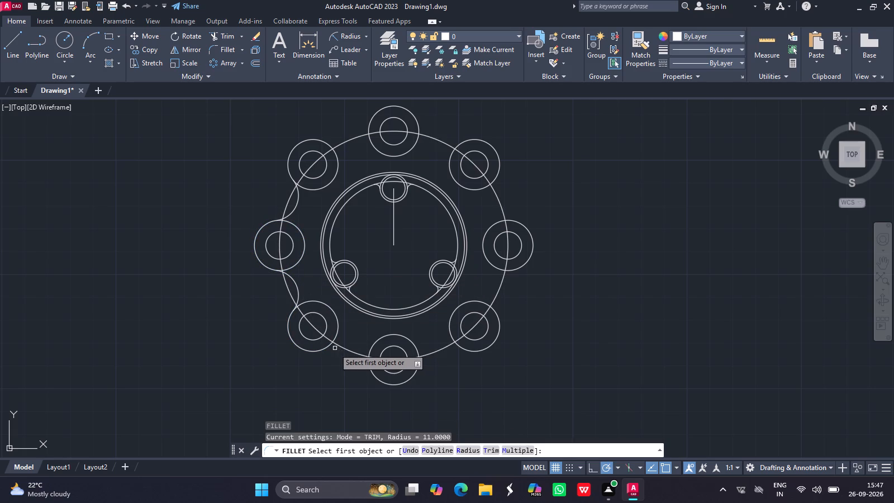
drag(326, 348, 374, 377)
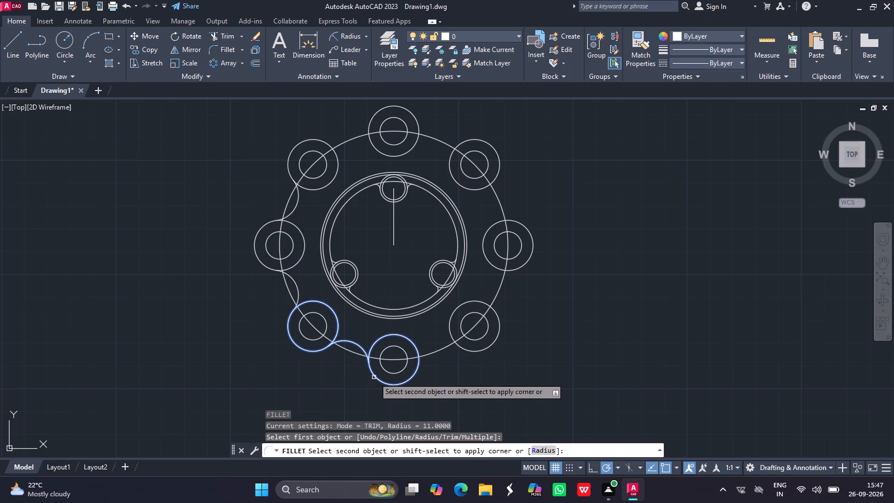
click(374, 377)
key(Return)
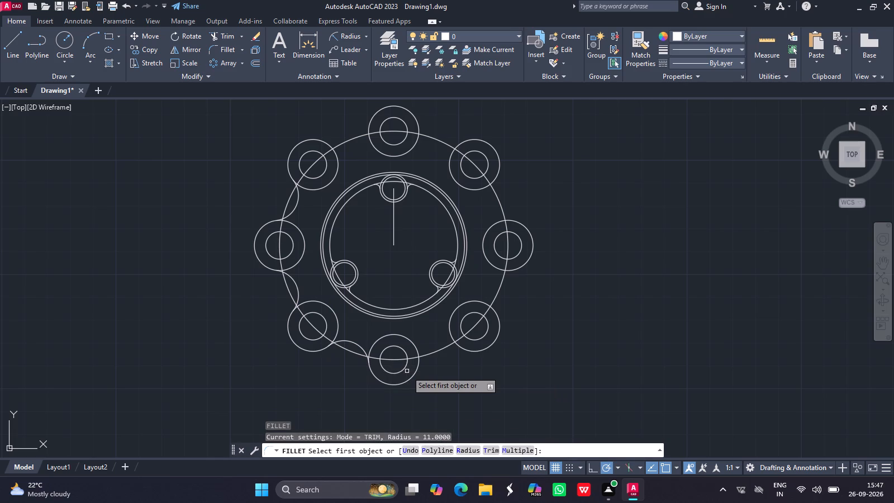
drag(416, 370, 464, 348)
click(464, 348)
key(Return)
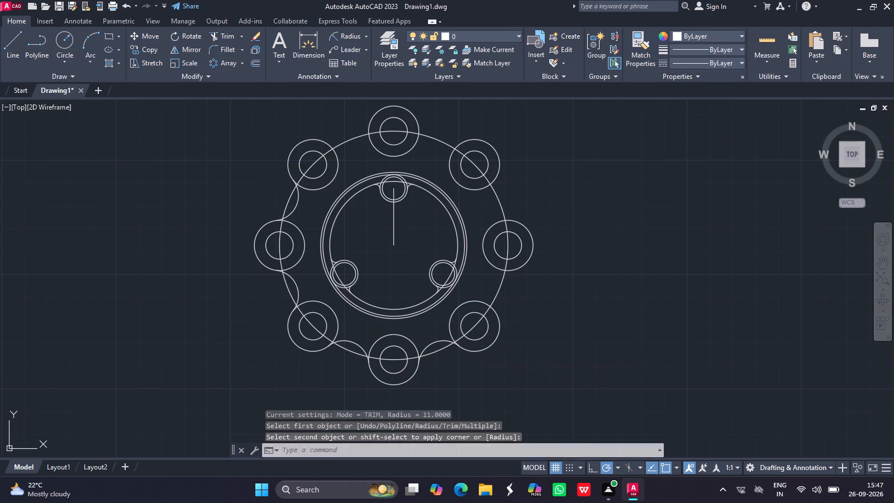
drag(494, 311, 494, 274)
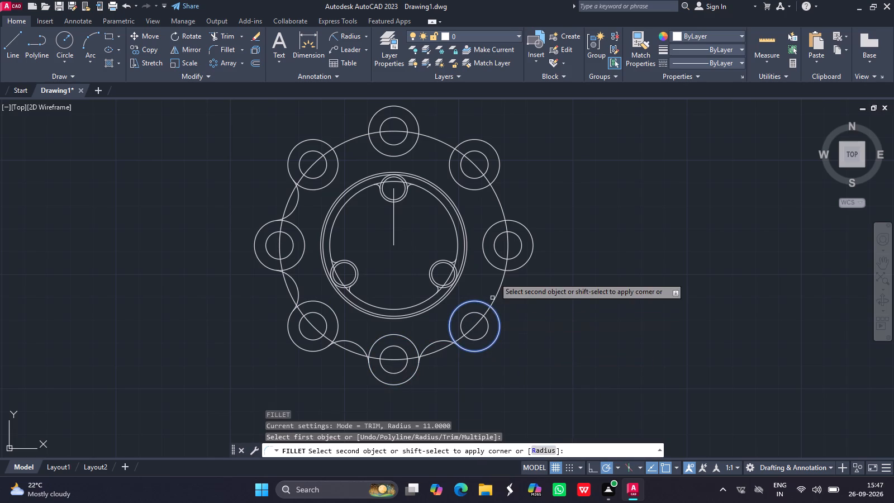
drag(494, 274, 519, 267)
click(519, 267)
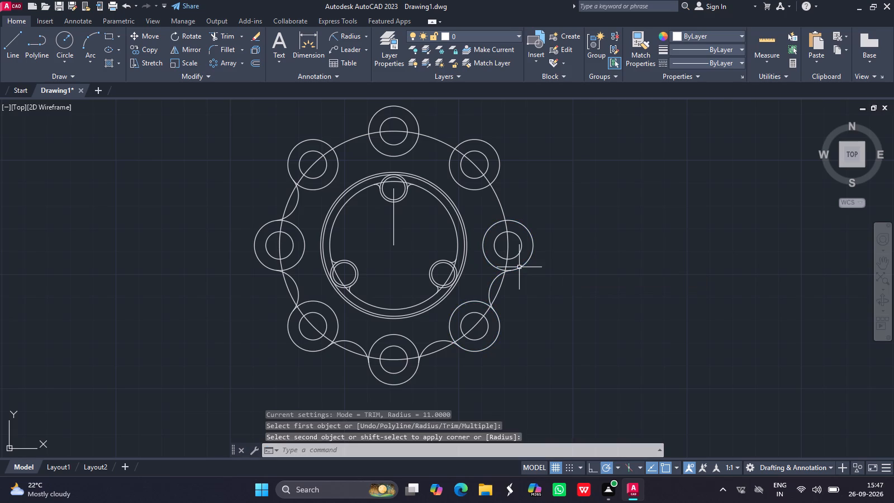
Add radius 11 fillets between the outer circles of the rightmost, upper-right, top and upper-left lugs.
key(Return)
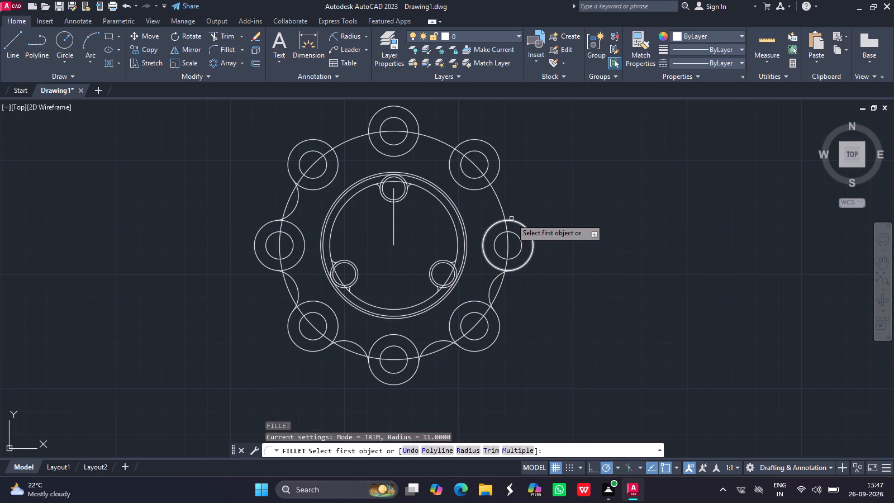
click(511, 219)
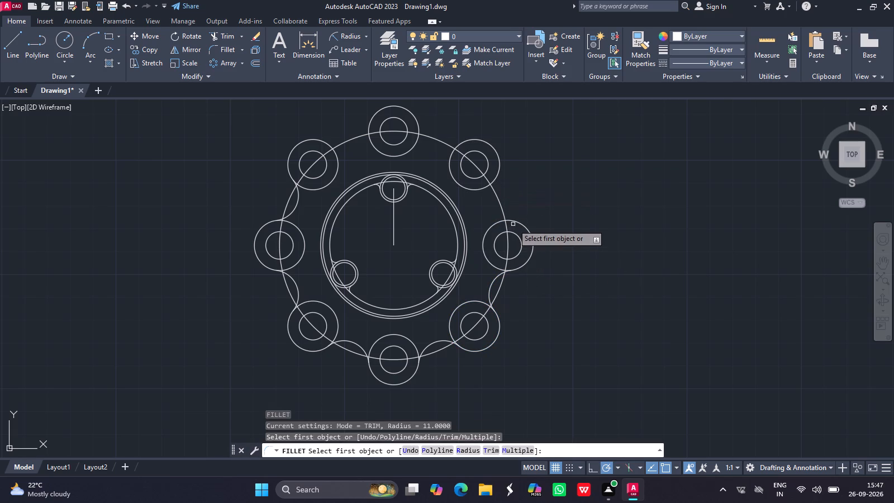
drag(513, 221, 498, 176)
click(498, 176)
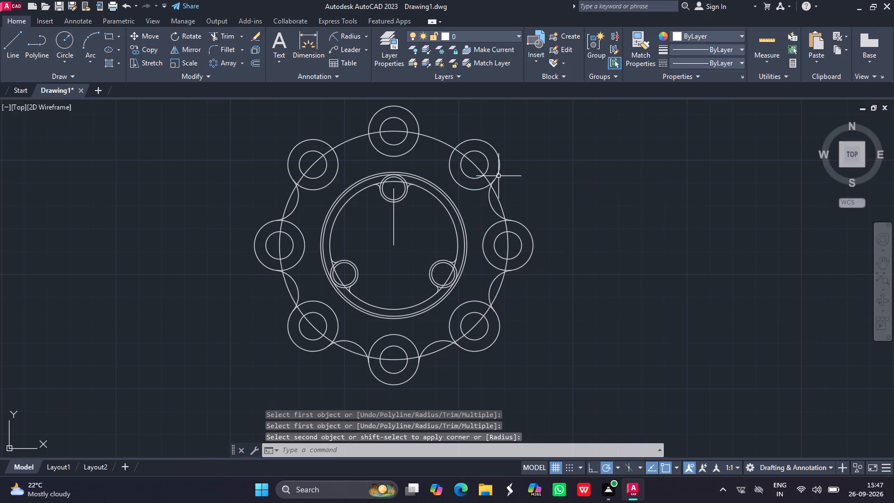
key(Return)
drag(460, 146, 418, 125)
click(418, 125)
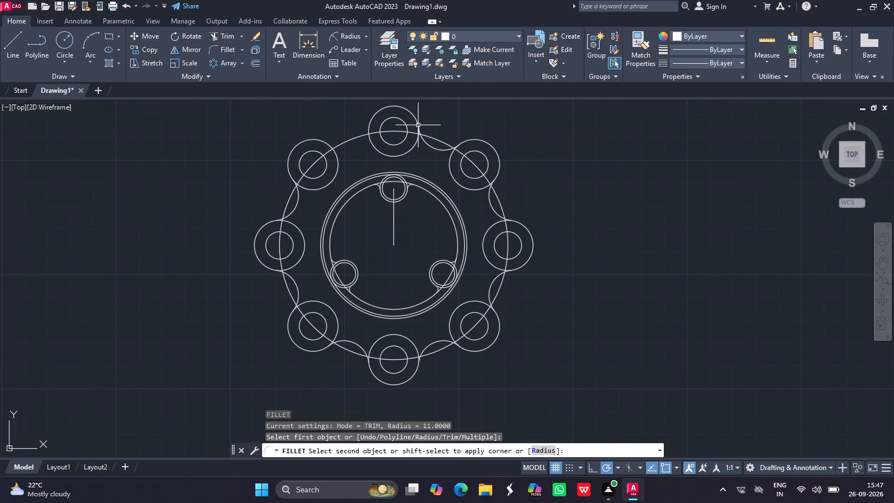
key(Return)
drag(370, 127, 321, 140)
click(321, 140)
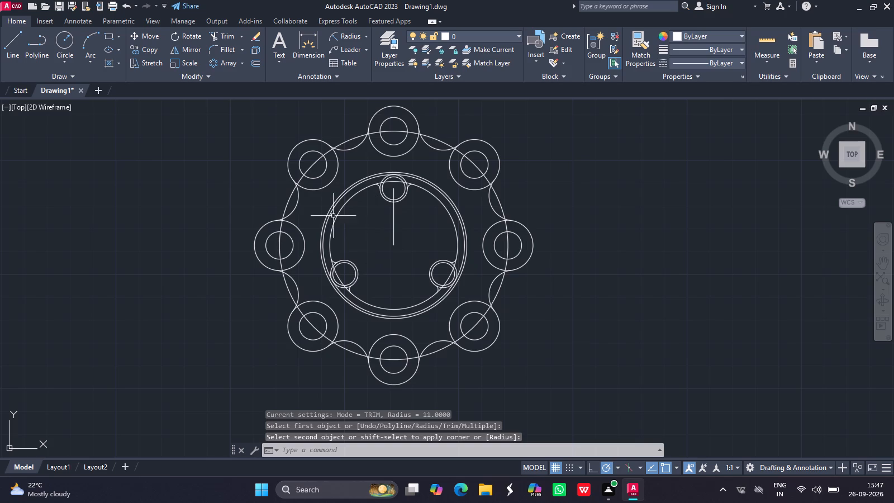
Load the CENTER linetype from acadiso.lin into the drawing.
click(740, 60)
click(700, 116)
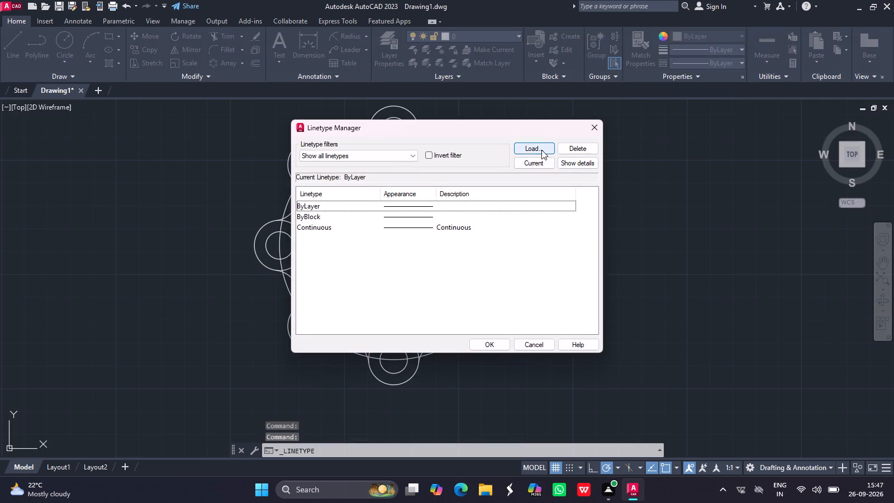
click(541, 150)
scroll(459, 253, down, 6)
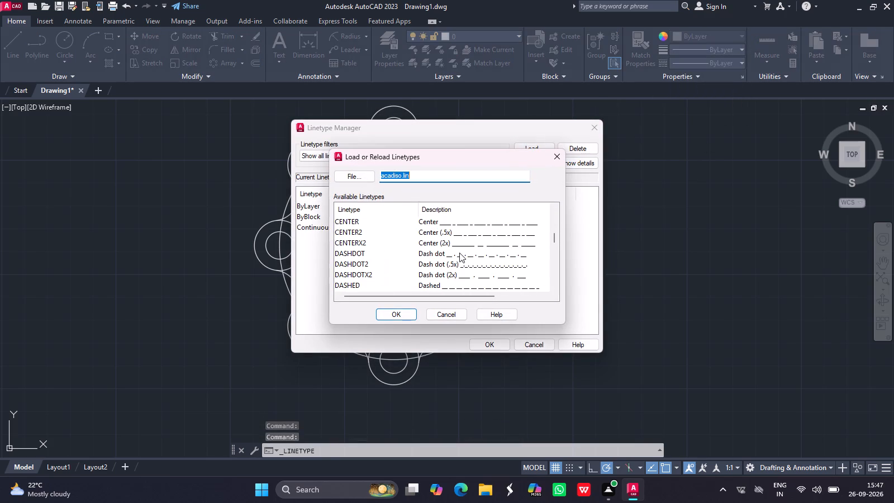
click(359, 221)
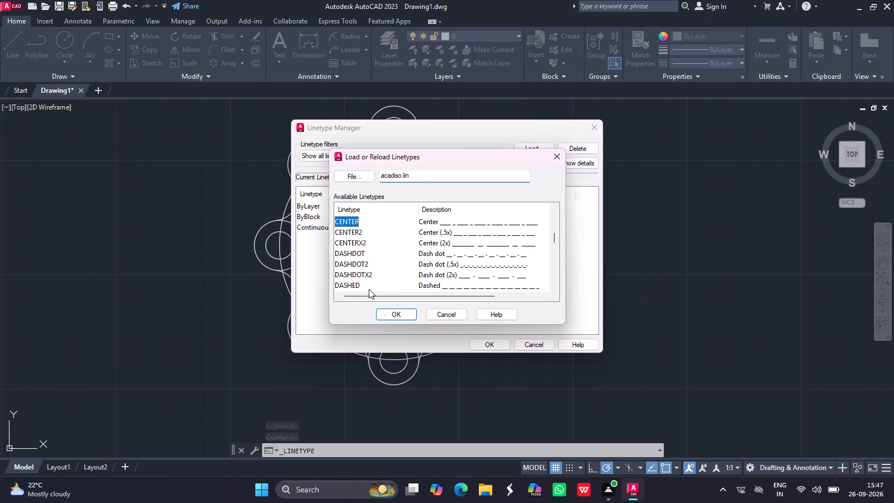
click(394, 314)
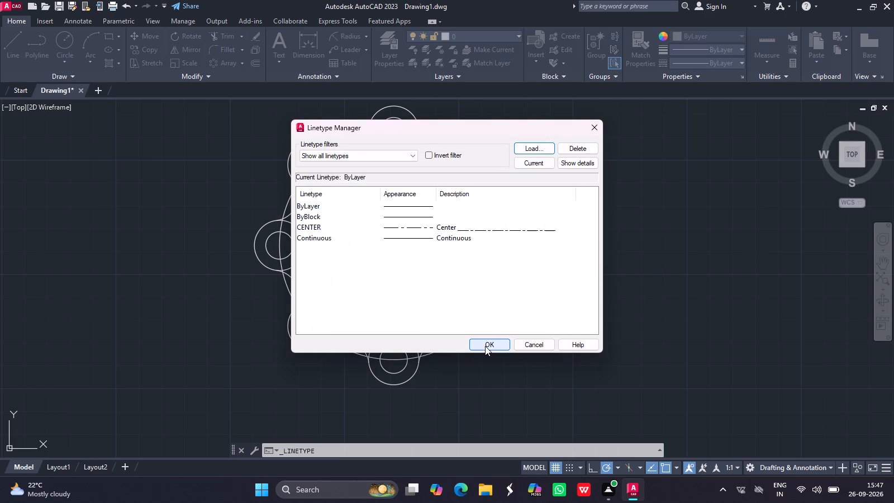
click(485, 346)
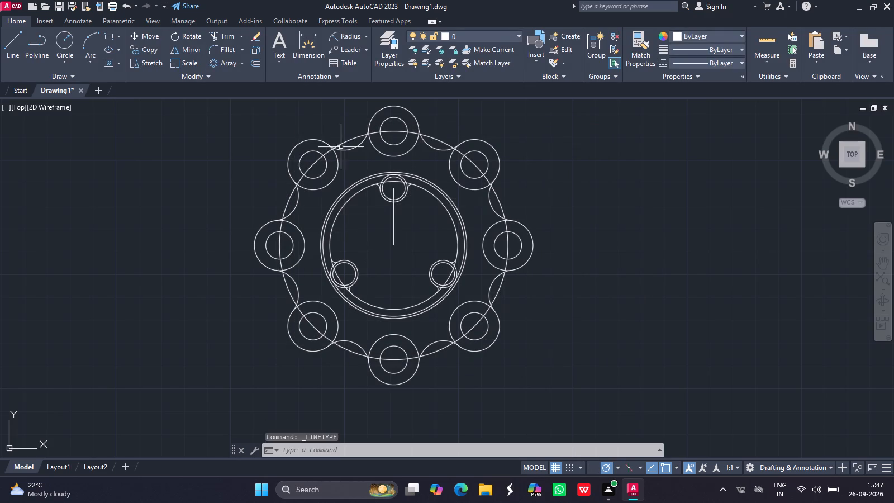
Assign the CENTER linetype to the radius 50 circle through the lug centres.
click(346, 141)
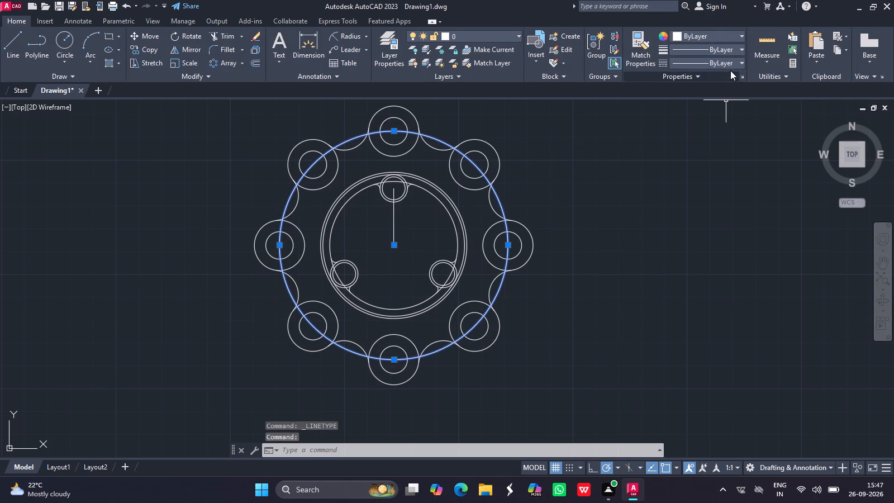
click(730, 62)
click(710, 101)
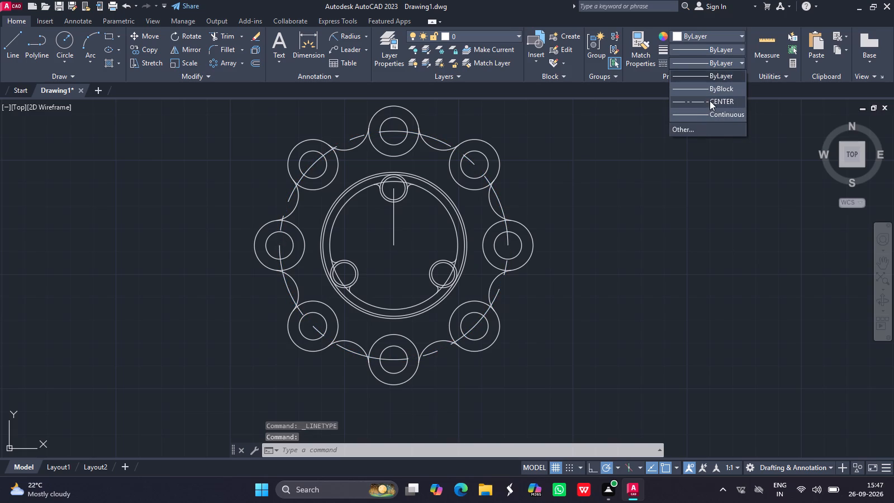
Set the linetype scale of the radius 50 centre-line circle to 0.5.
right_click(603, 177)
click(633, 450)
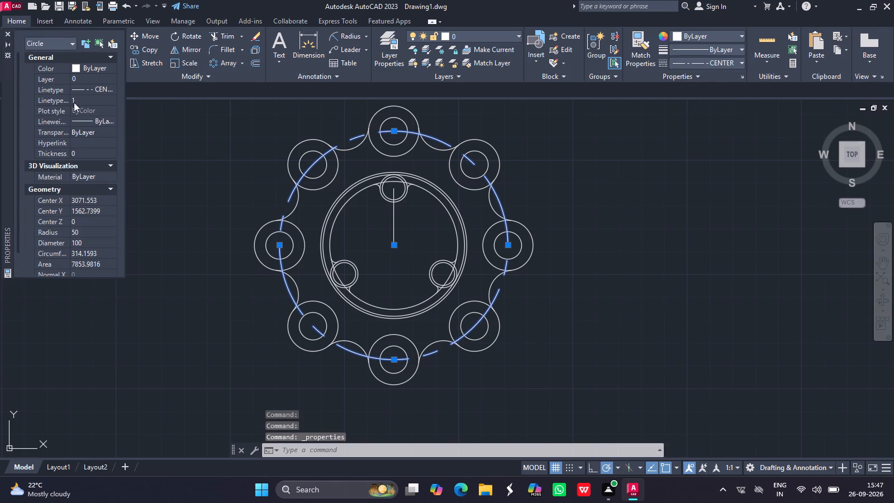
click(88, 100)
key(BackSpace)
text(0.5)
key(Return)
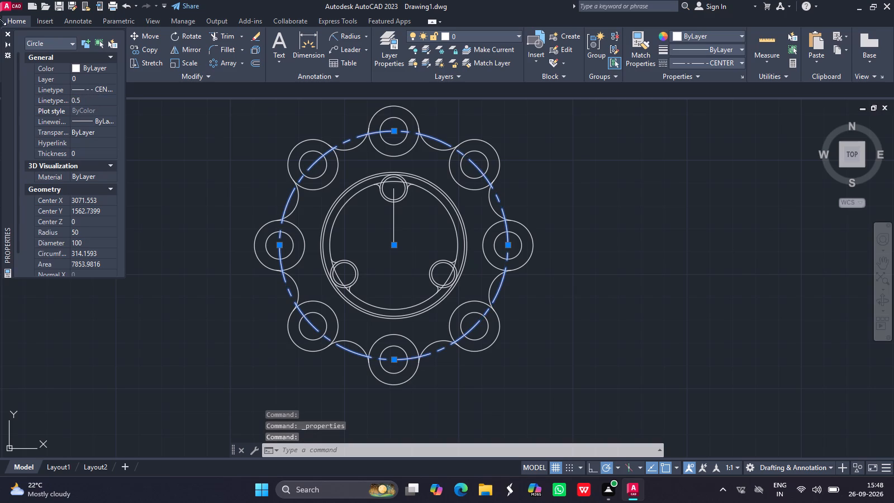
click(7, 32)
key(Escape)
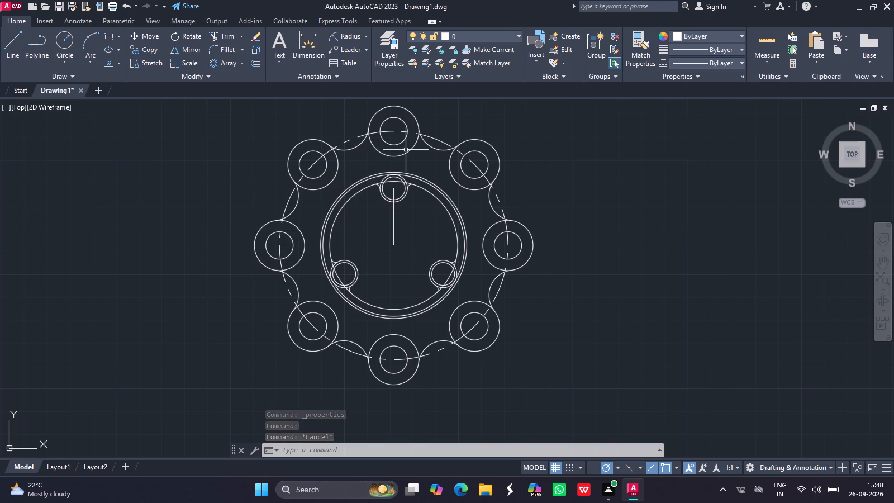
Trim the innermost large circle where it crosses the top boss, leaving its ends at the two fillets.
ctrl+scroll(417, 158, up, 1)
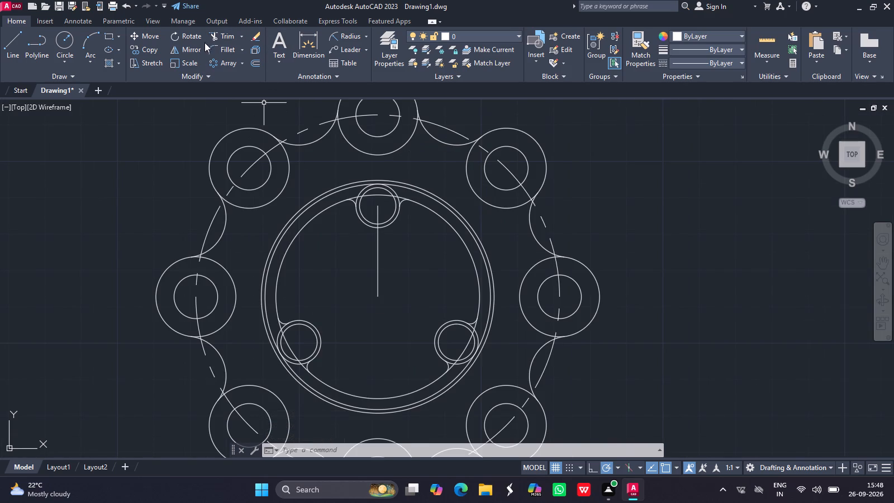
click(217, 36)
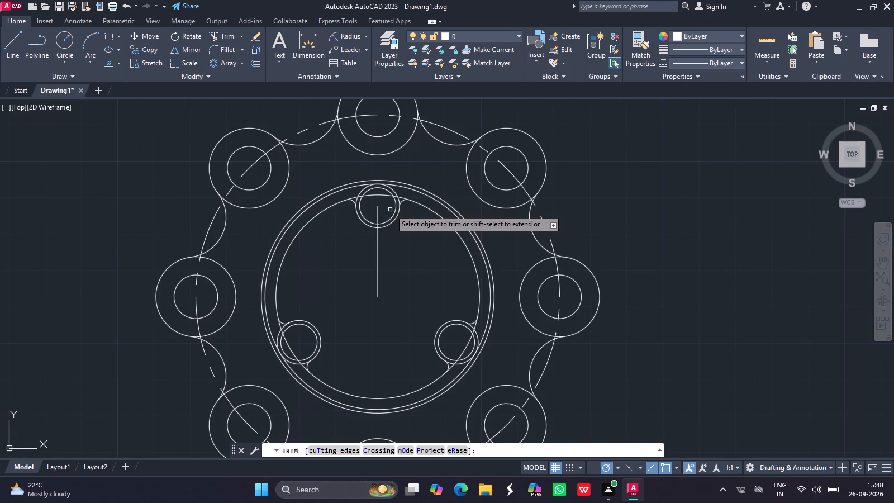
click(378, 196)
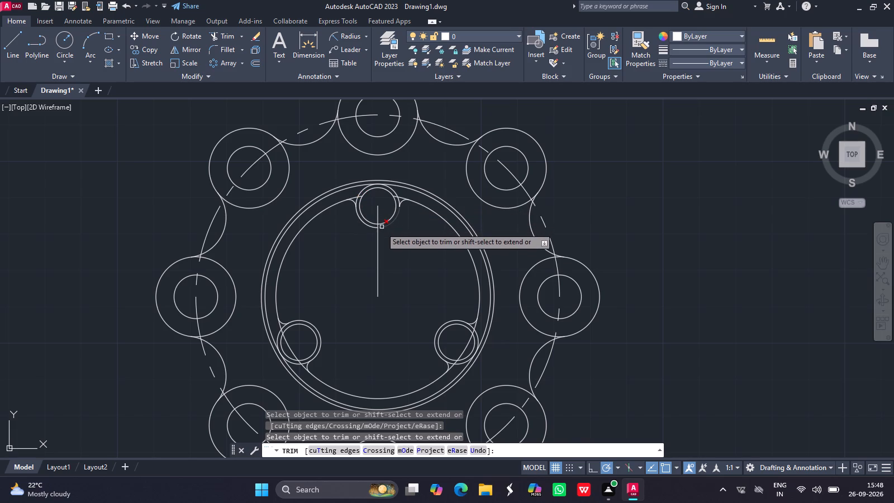
click(354, 197)
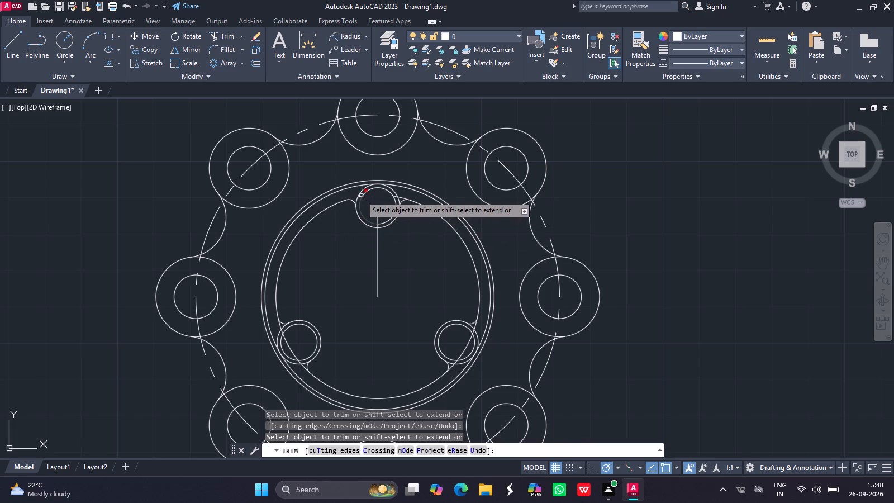
ctrl+scroll(368, 196, up, 1)
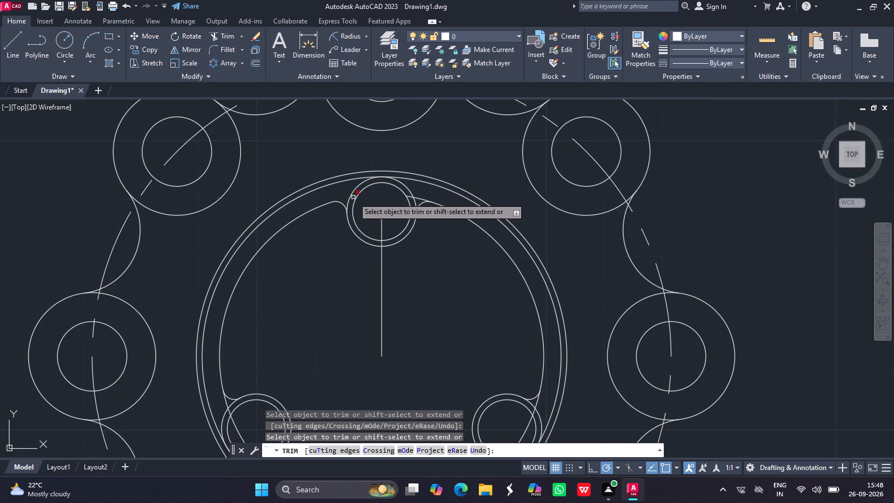
click(353, 197)
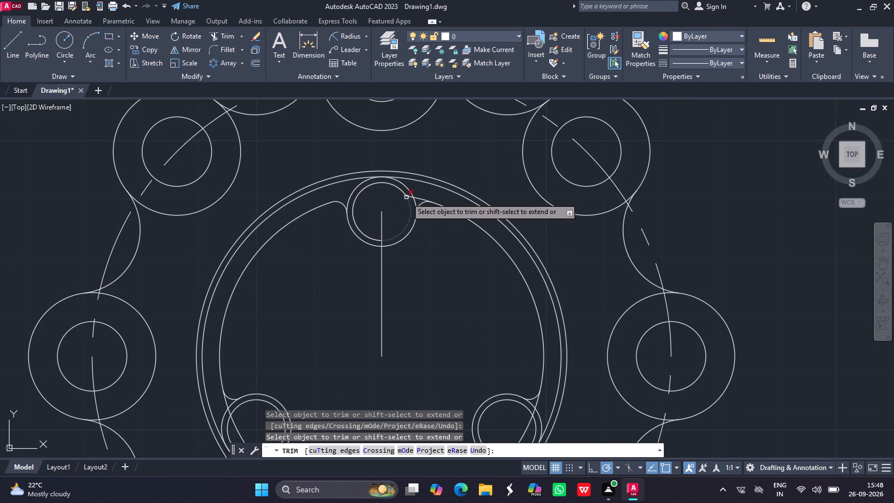
drag(411, 198, 417, 197)
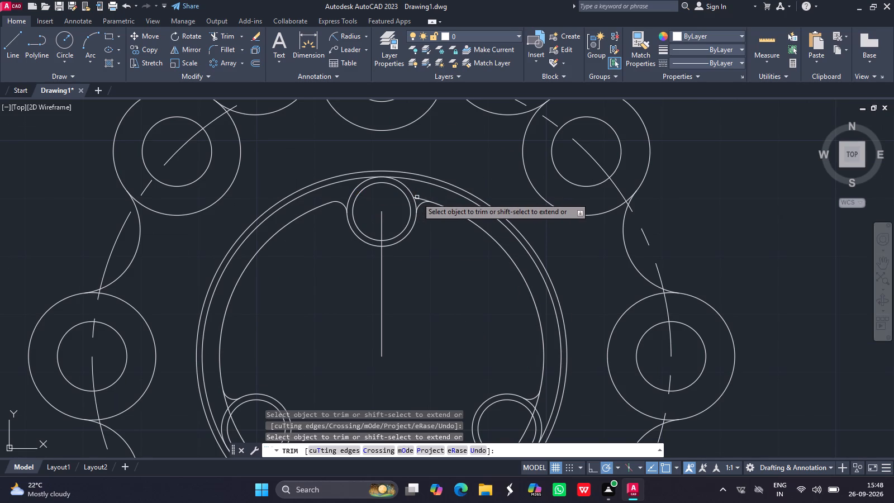
drag(417, 197, 420, 198)
click(420, 198)
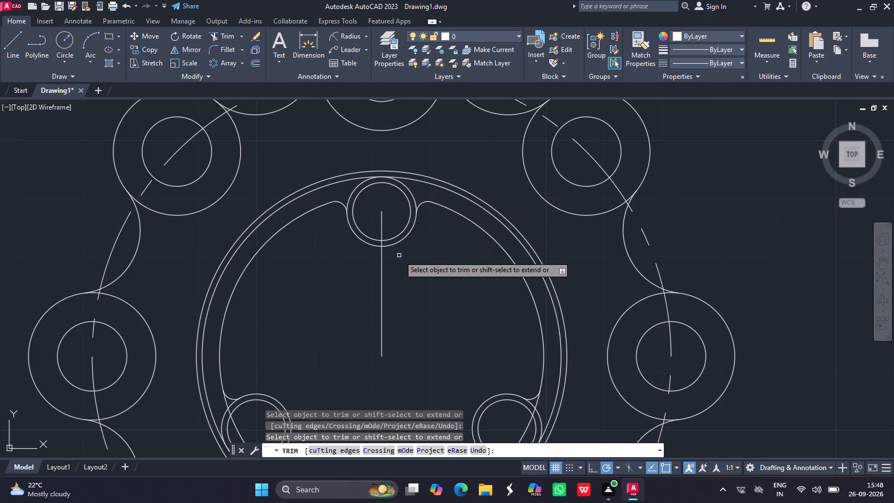
Trim the innermost large circle where it crosses the lower-right boss, back to the boss's two fillets.
ctrl+scroll(399, 255, down, 1)
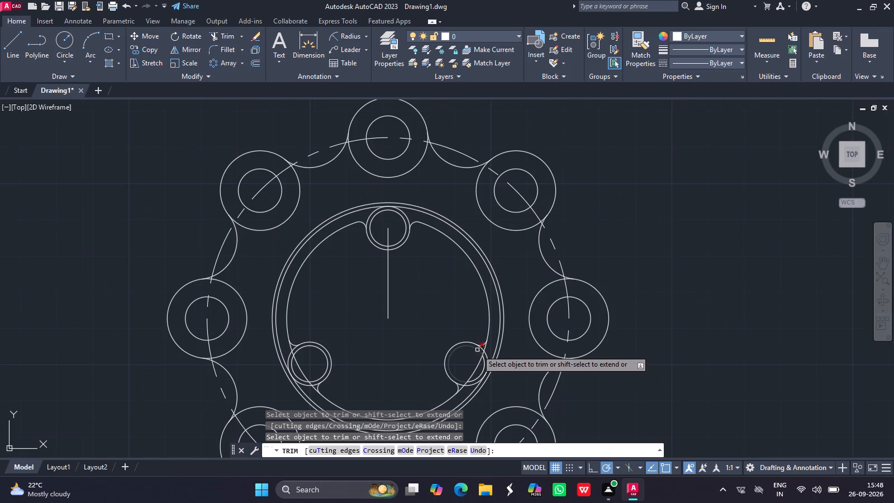
drag(486, 346, 482, 354)
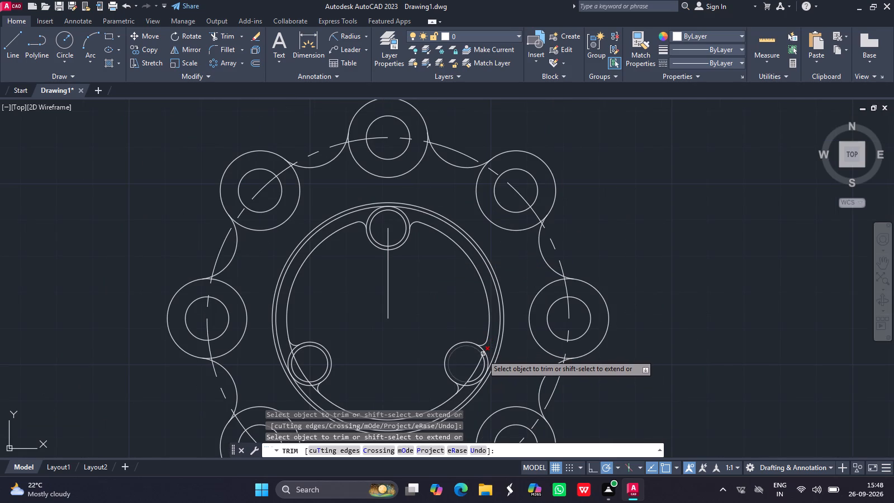
drag(482, 354, 484, 352)
ctrl+scroll(484, 352, up, 1)
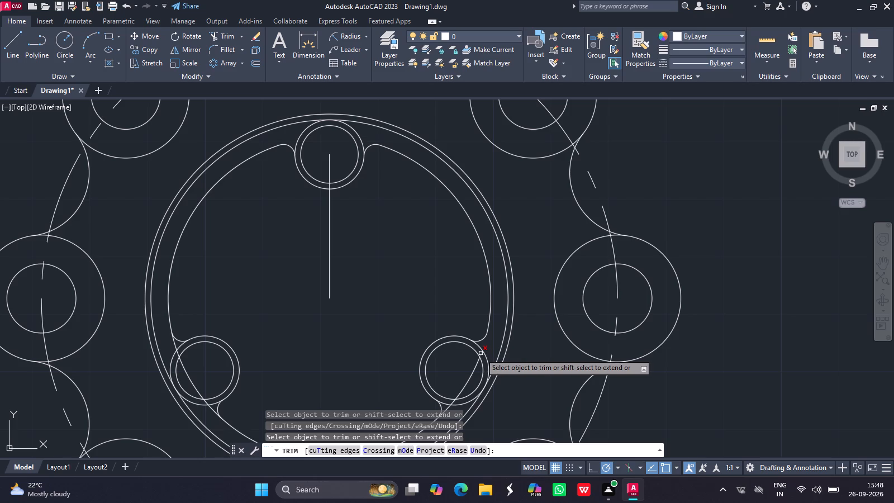
click(481, 353)
click(475, 368)
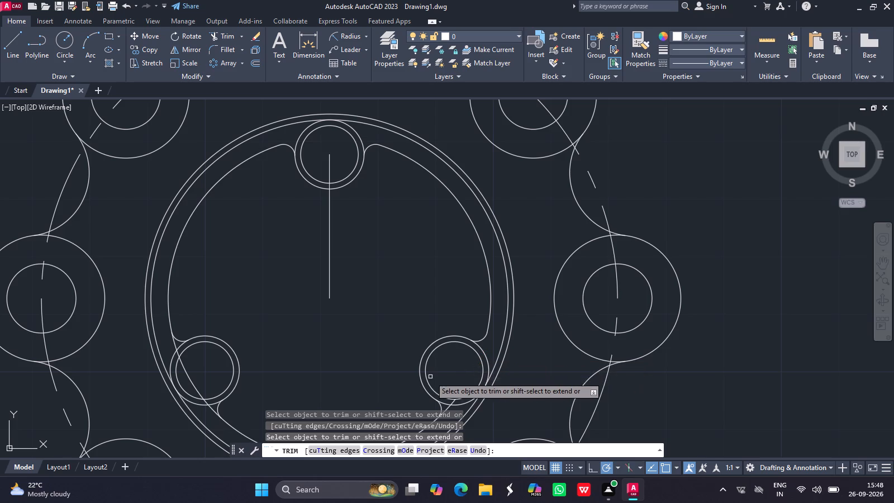
ctrl+scroll(419, 367, down, 2)
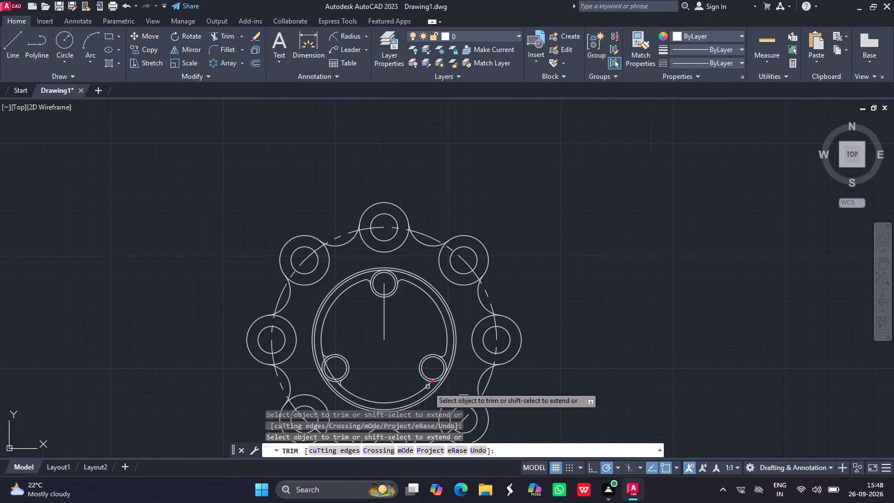
ctrl+scroll(428, 385, up, 4)
drag(439, 351, 425, 367)
click(425, 367)
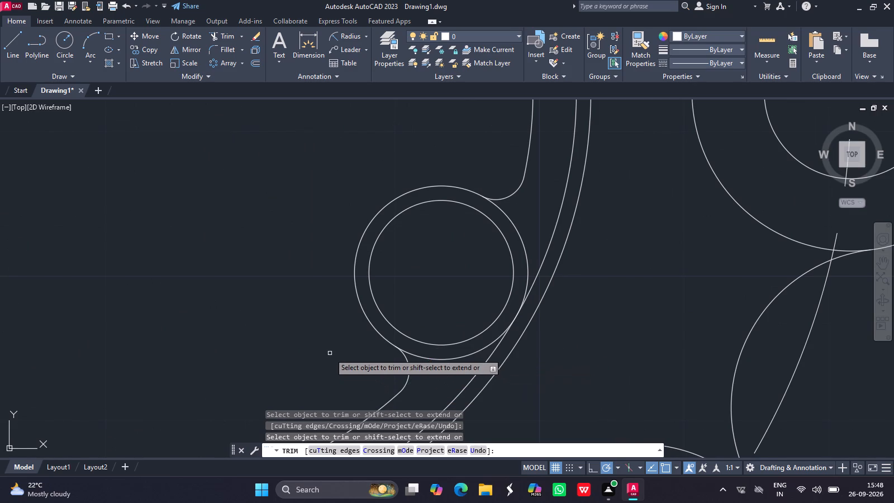
Trim the innermost large circle where it crosses the lower-left boss, back to the boss's two fillets.
ctrl+scroll(330, 353, down, 2)
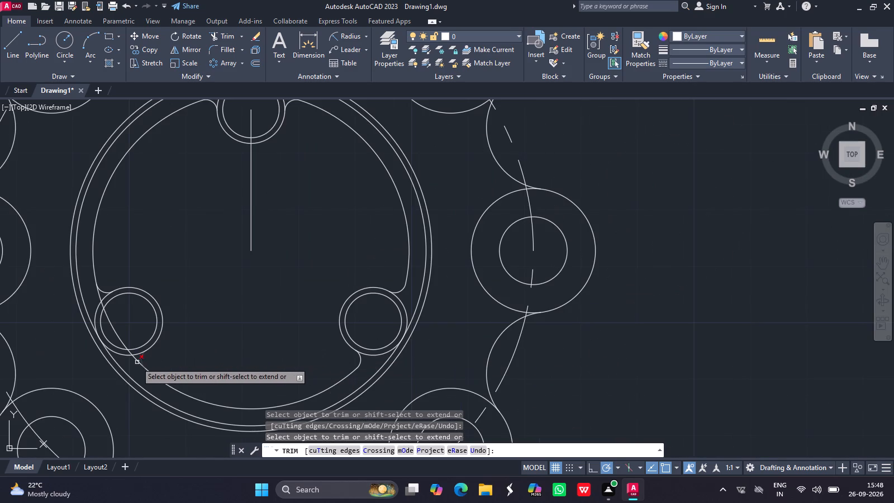
click(137, 360)
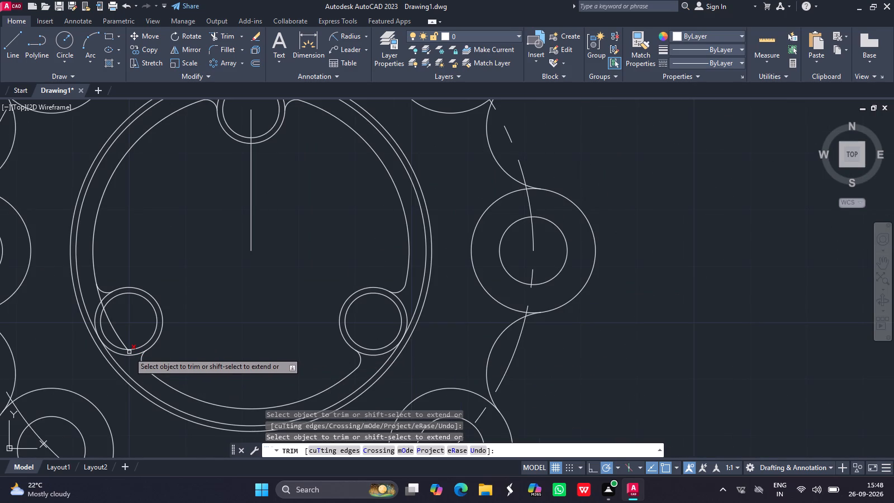
drag(129, 352, 122, 343)
click(122, 343)
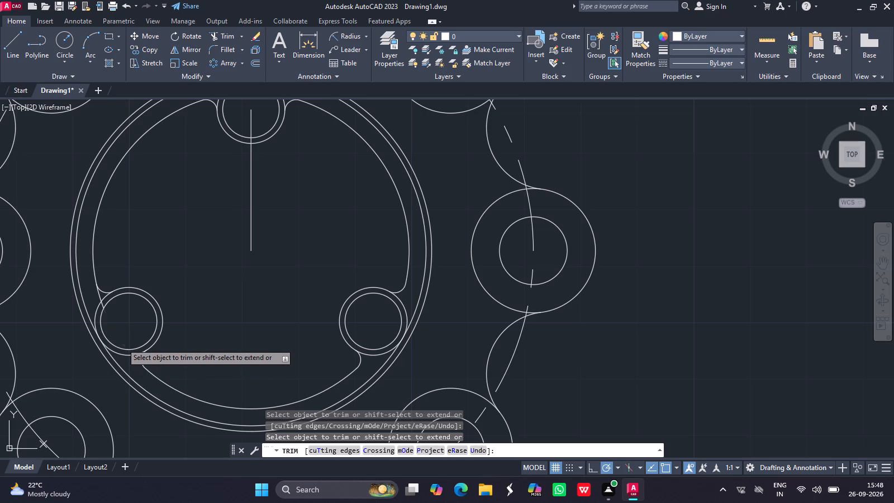
drag(102, 305, 99, 295)
click(99, 295)
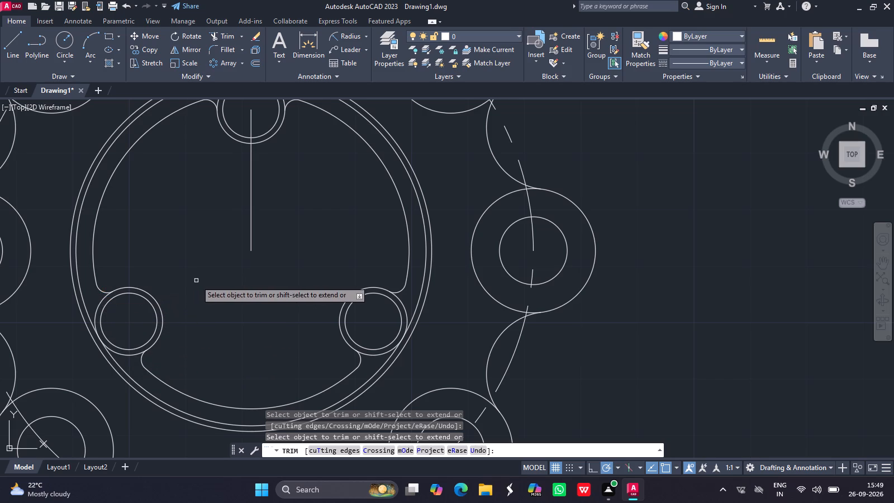
key(Return)
Trim the inward-facing arcs of all eight lugs' outer circles between their fillets, leaving one continuous scalloped outline.
ctrl+scroll(196, 281, down, 2)
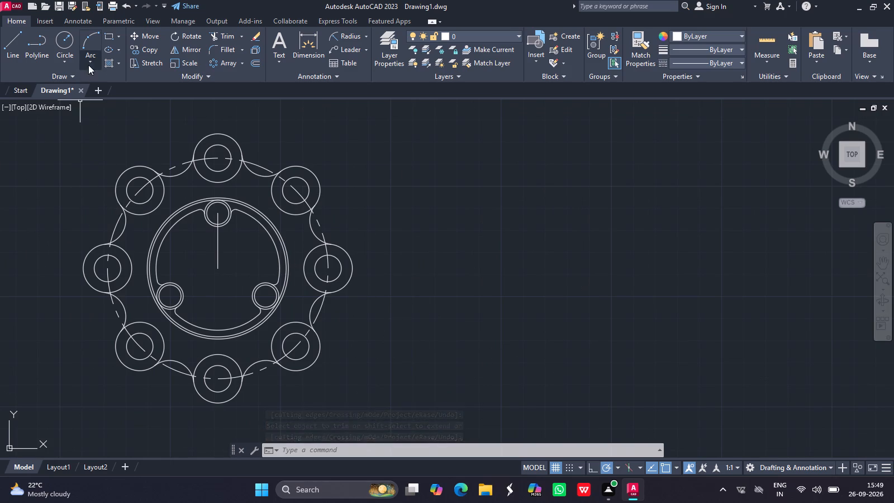
click(222, 35)
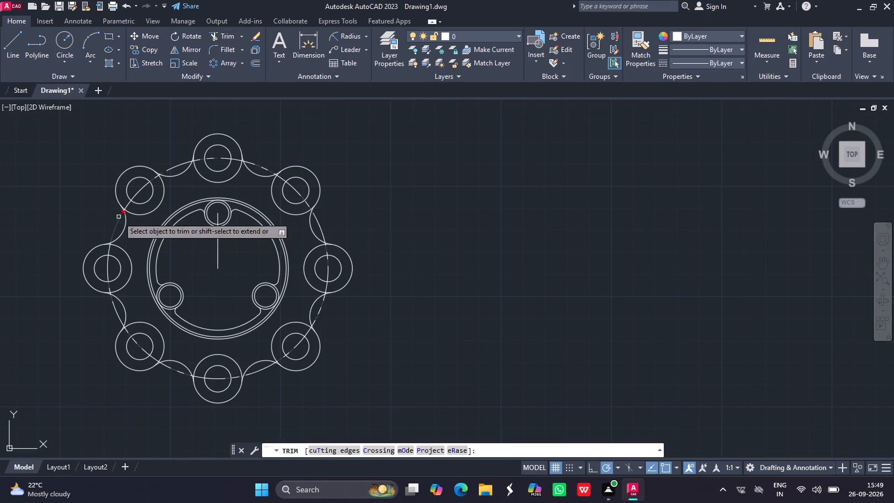
click(152, 210)
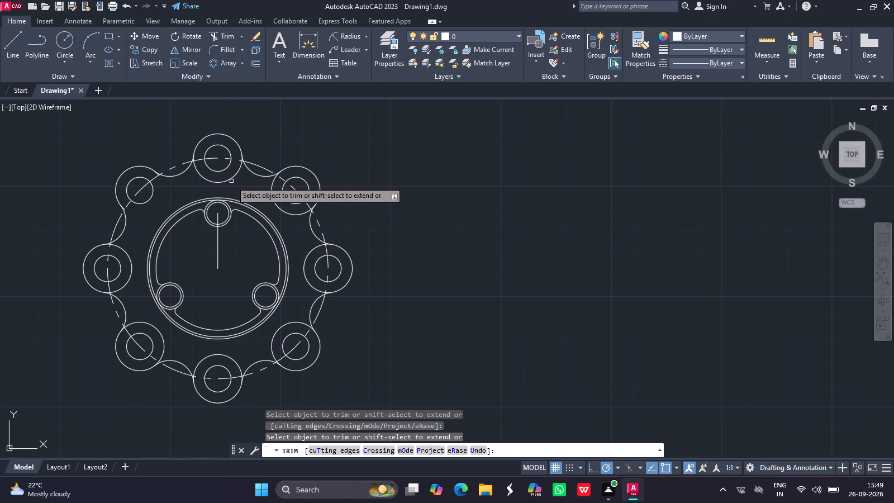
click(226, 181)
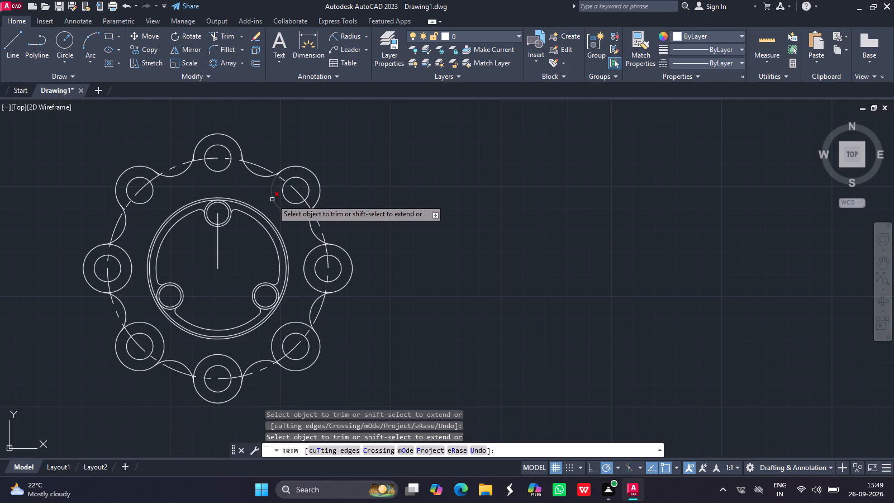
click(272, 200)
drag(312, 257, 306, 256)
click(306, 256)
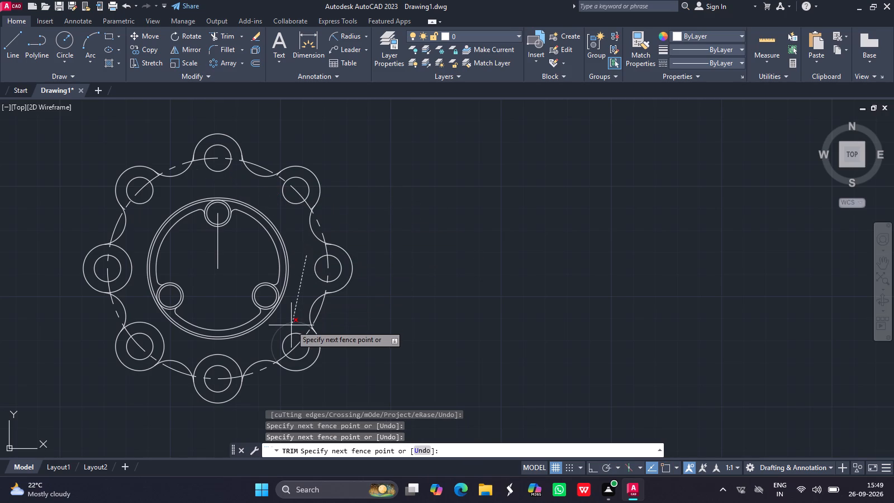
click(291, 325)
click(225, 357)
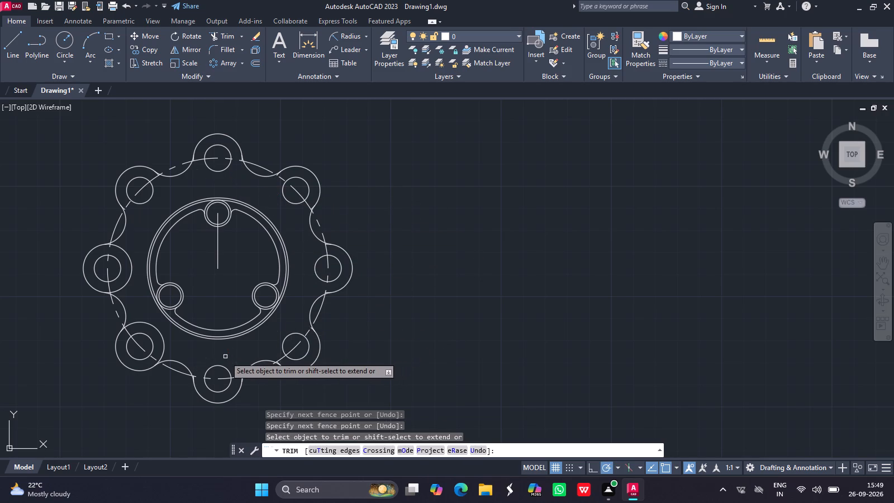
click(157, 331)
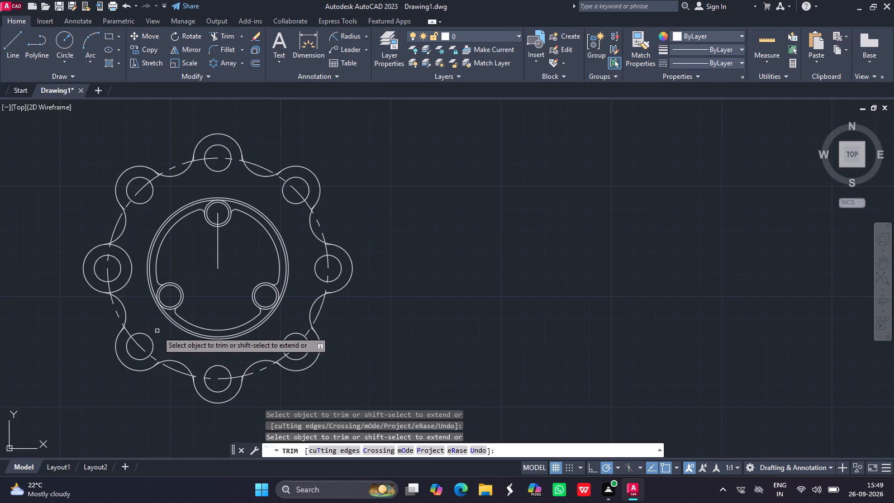
click(132, 265)
key(Return)
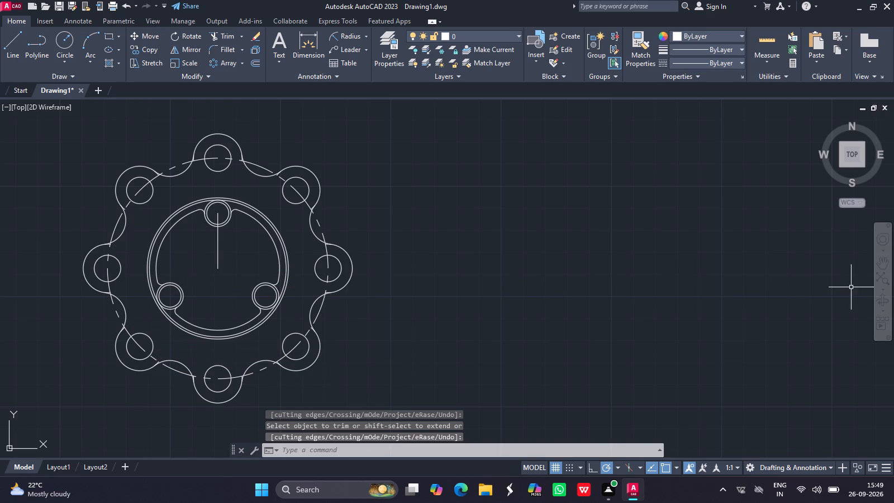
Delete the vertical construction line running from the flange centre to the top boss.
click(883, 259)
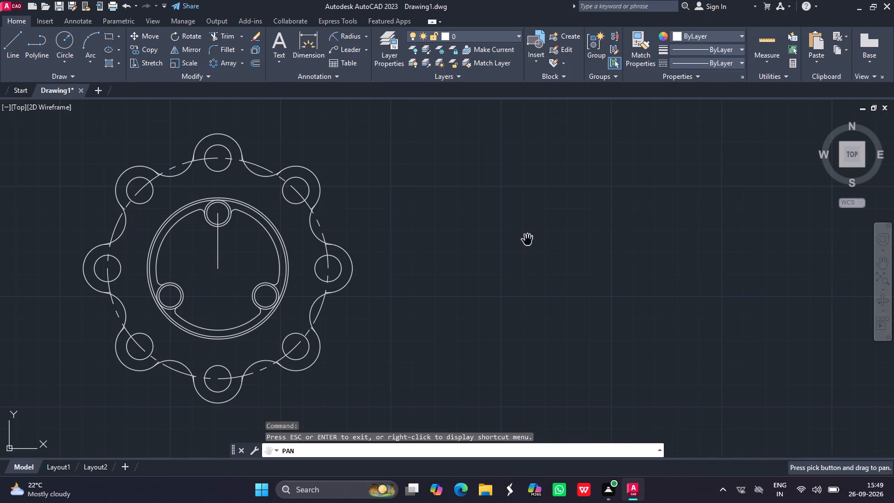
drag(206, 274, 425, 263)
key(Escape)
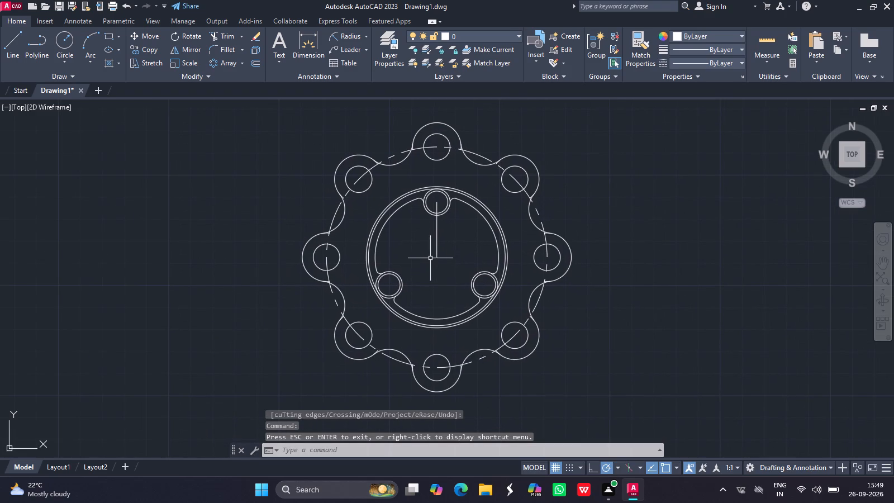
click(438, 246)
key(Delete)
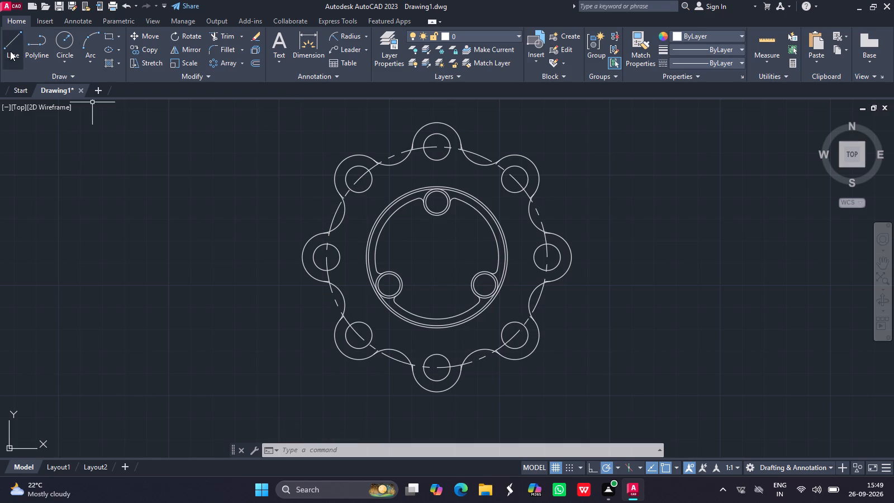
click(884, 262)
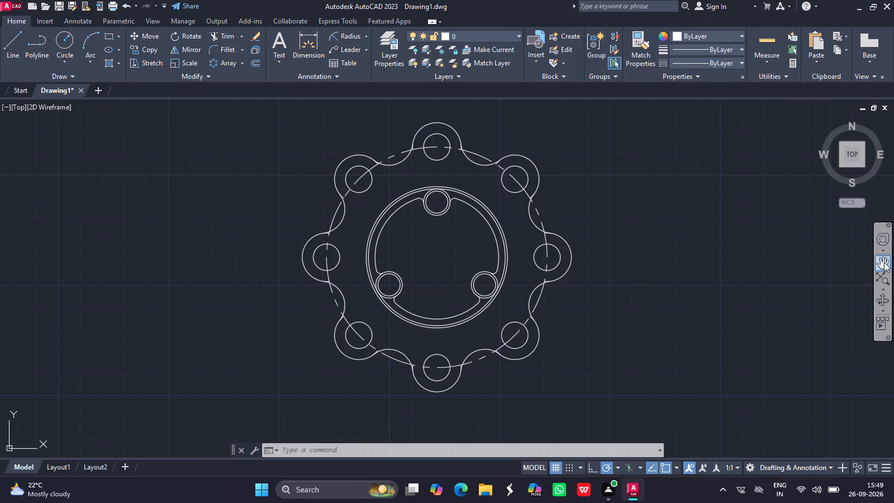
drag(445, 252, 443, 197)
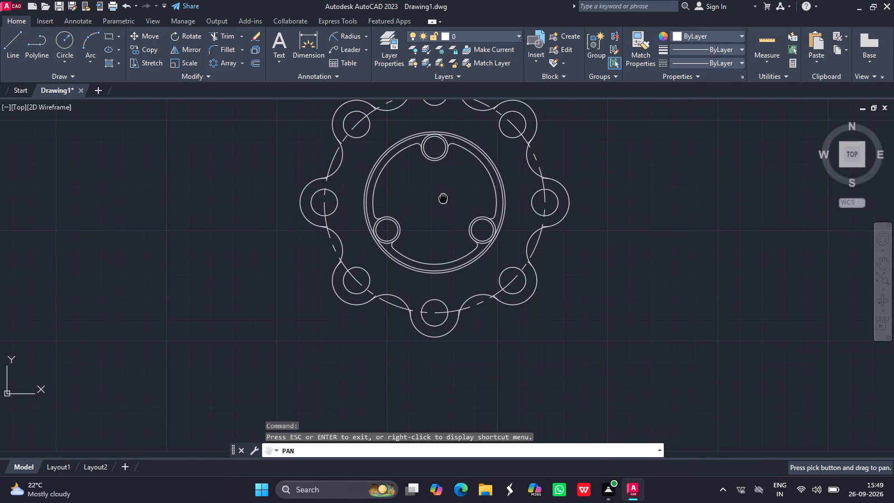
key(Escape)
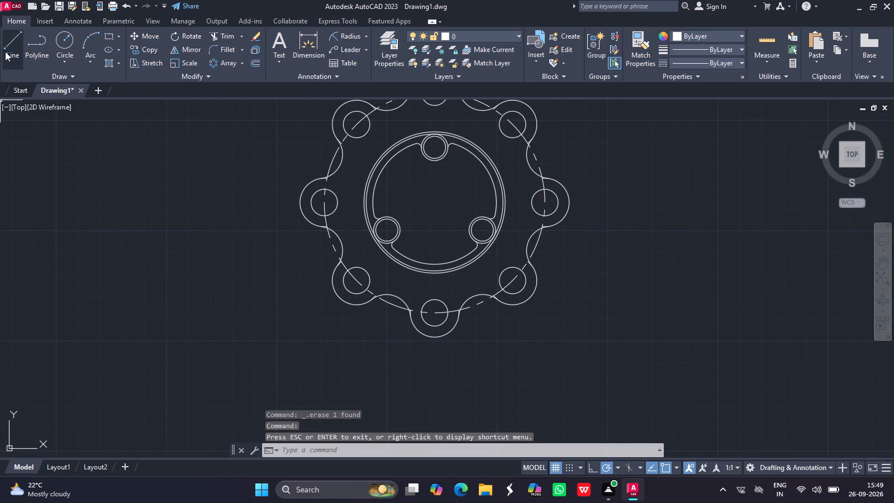
Draw a vertical line about 140 units long from the flange centre straight down past the bottom lug.
click(6, 46)
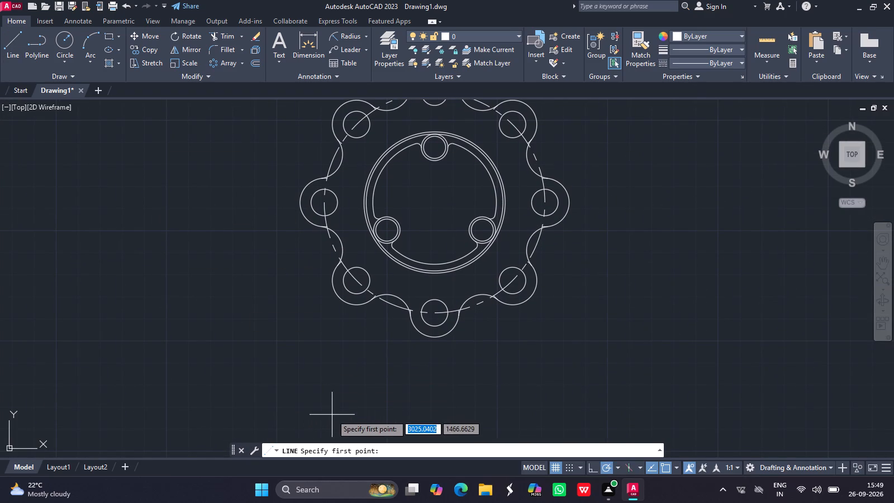
key(Escape)
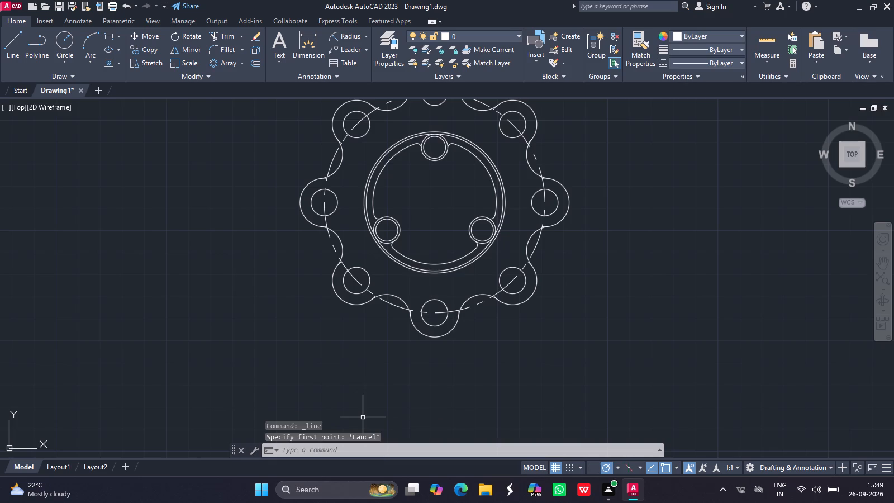
click(9, 50)
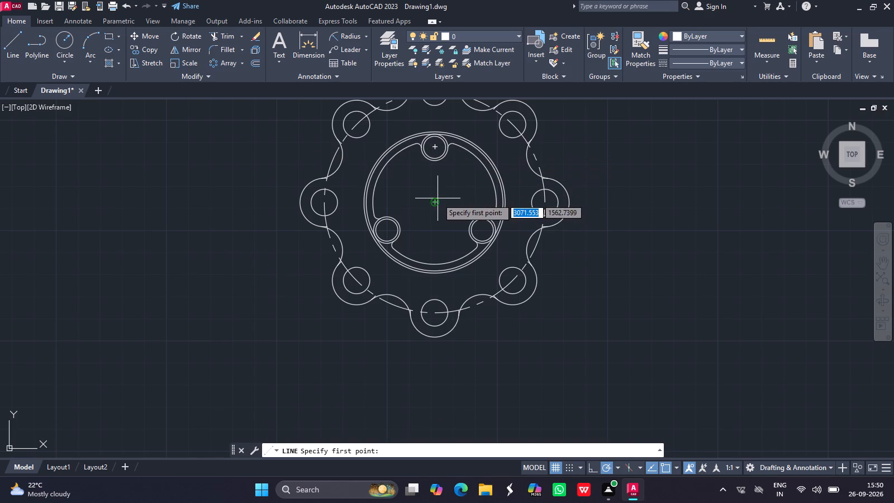
drag(435, 203, 437, 305)
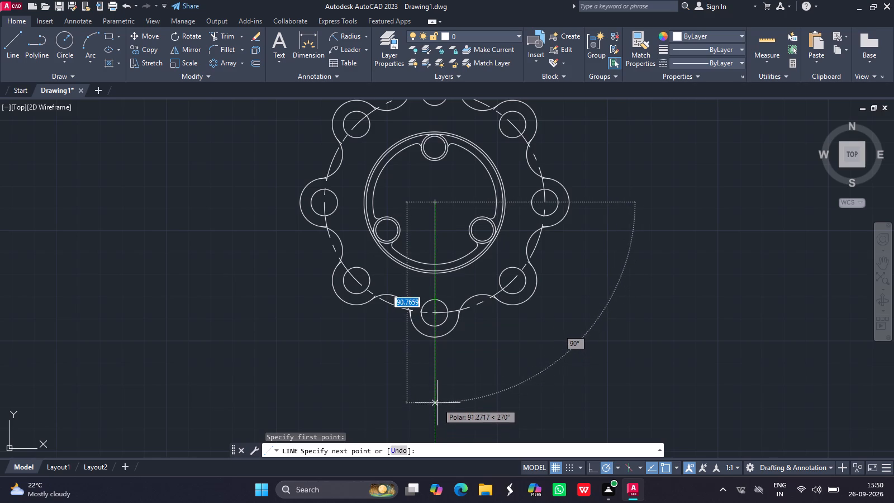
ctrl+scroll(438, 401, down, 1)
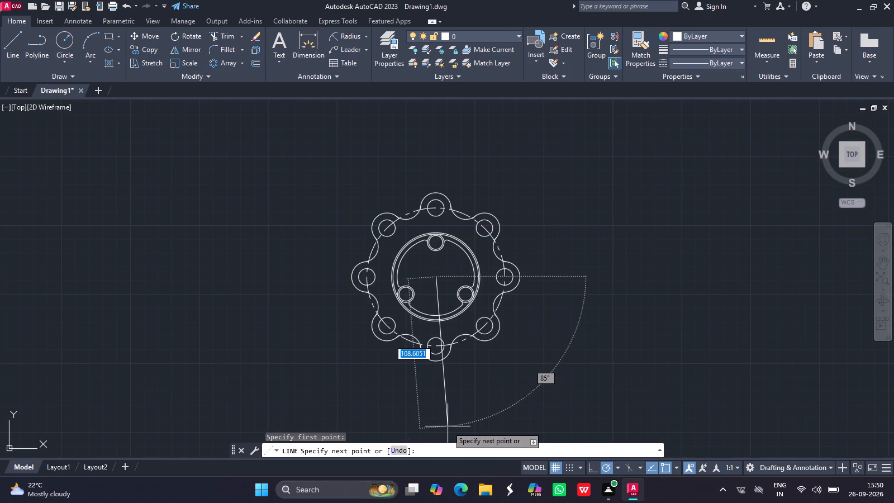
ctrl+scroll(436, 421, down, 2)
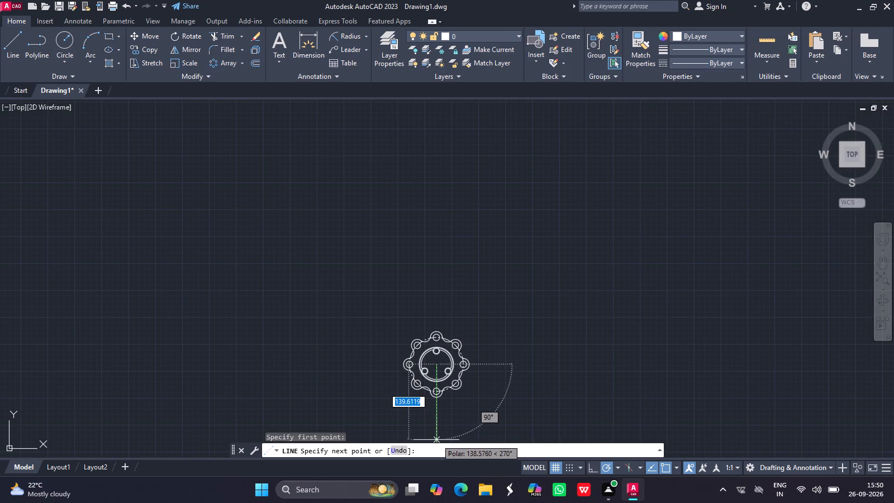
click(436, 440)
key(Return)
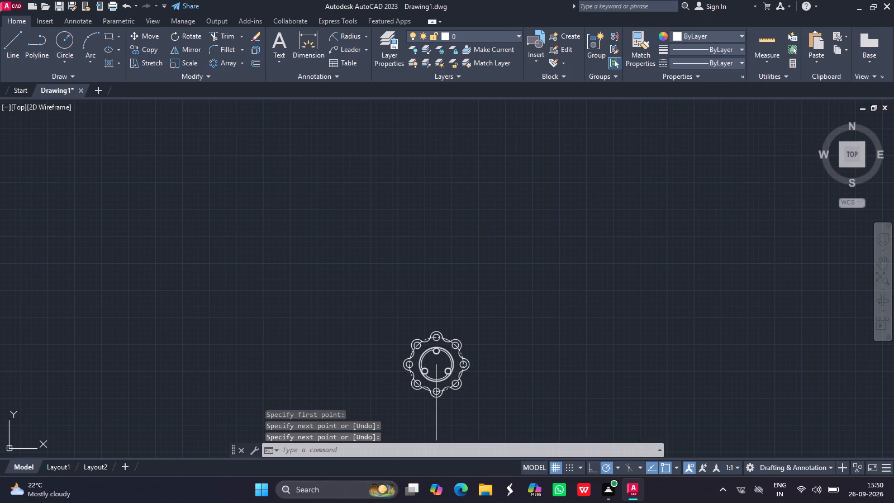
Draw a 61-unit horizontal line to the left from the lower end of the vertical line.
click(882, 266)
drag(435, 376, 416, 272)
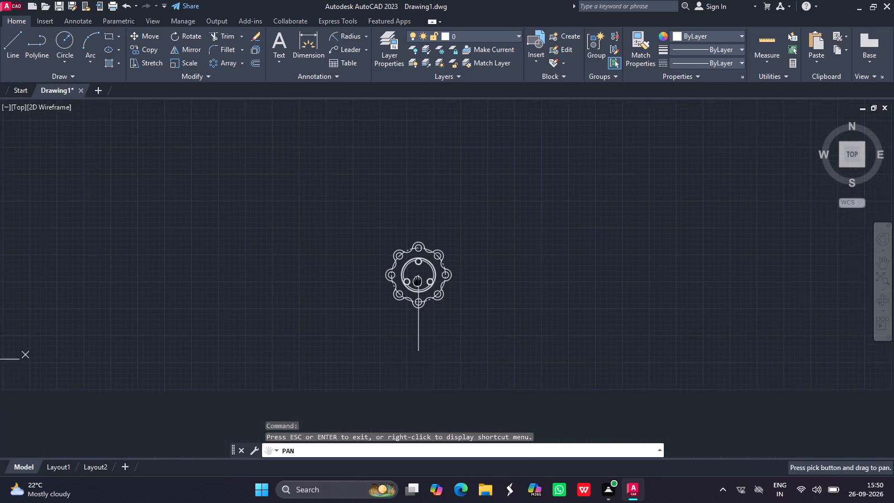
drag(416, 272, 412, 250)
ctrl+scroll(412, 250, up, 2)
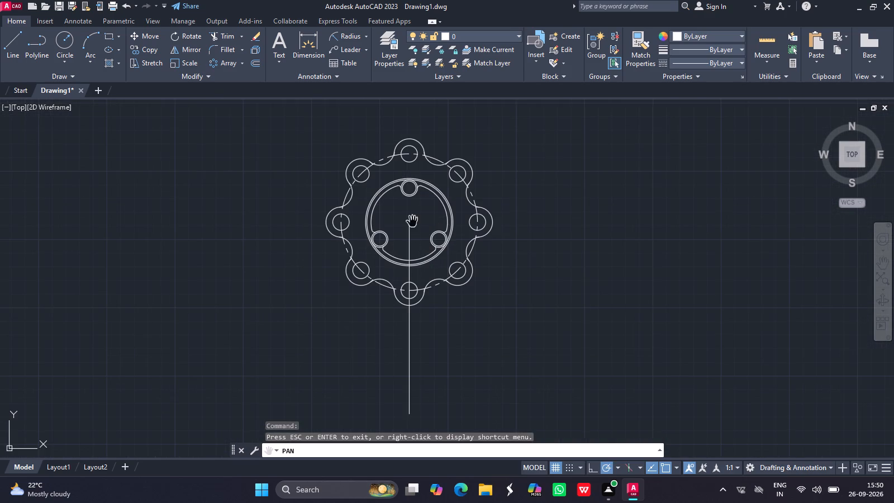
drag(412, 222, 397, 145)
key(Escape)
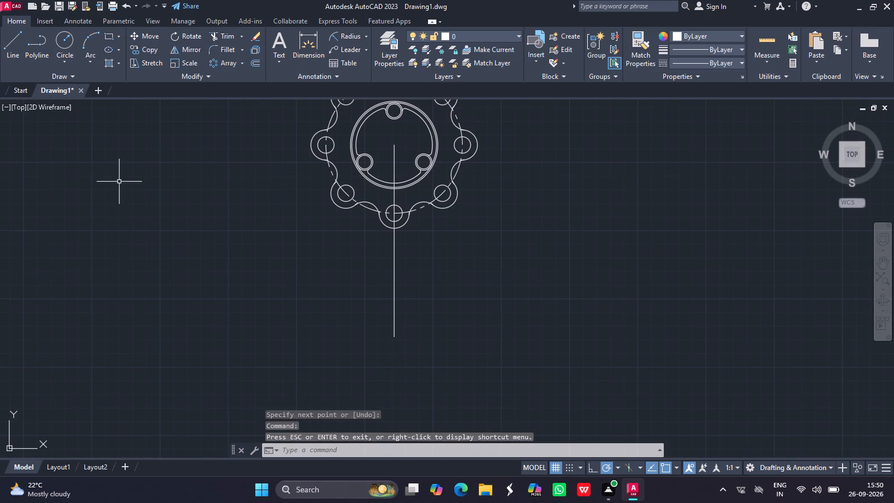
click(10, 37)
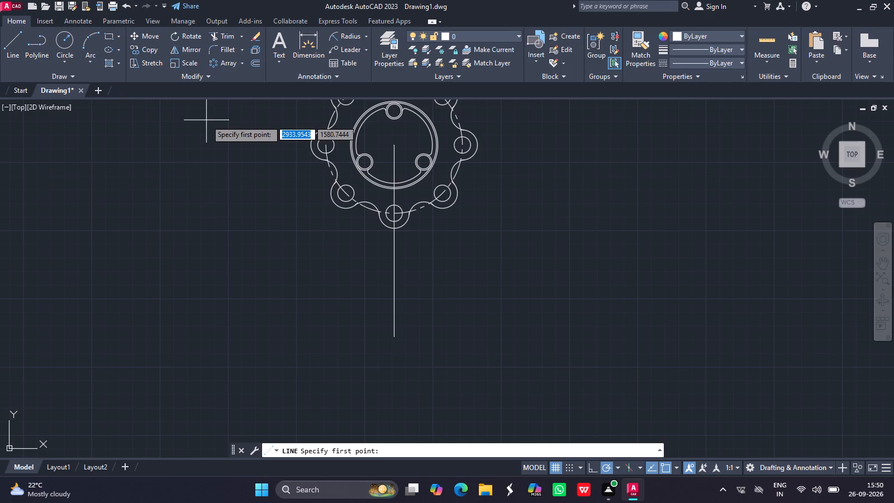
click(11, 43)
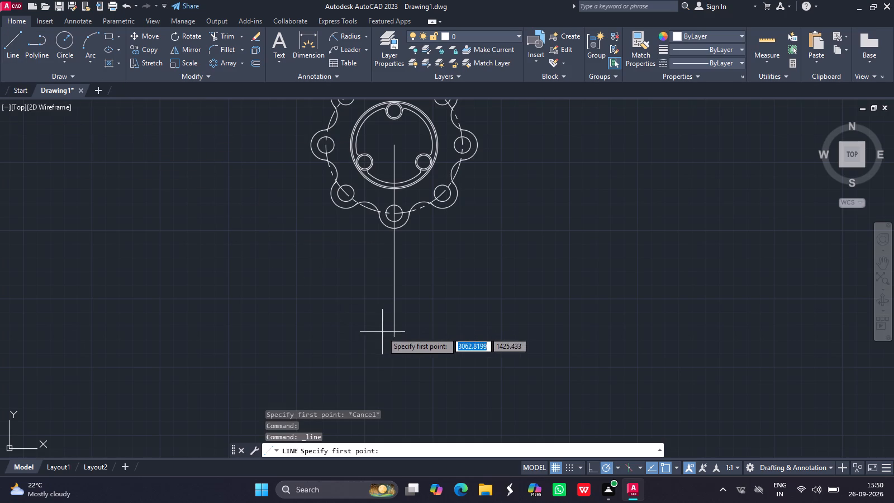
drag(394, 340, 315, 330)
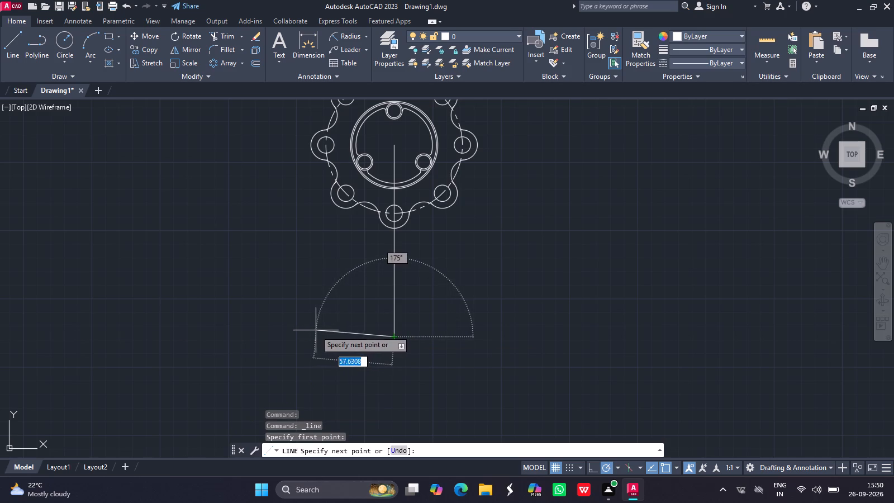
drag(315, 330, 296, 334)
text(61)
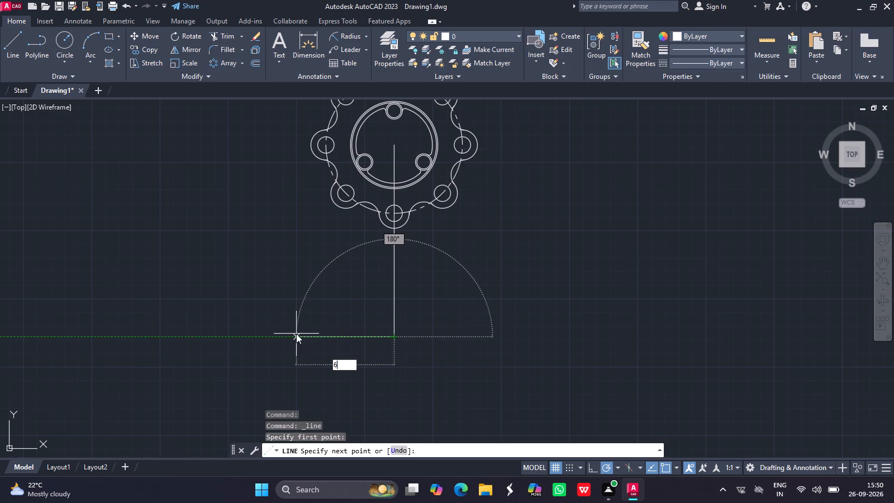
key(Return)
key(Return)
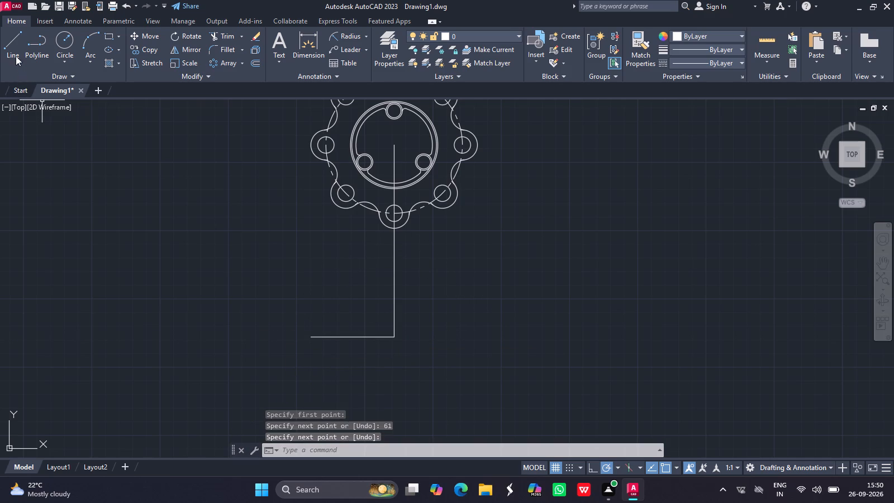
Draw a 61-unit horizontal line to the right from the lower end of the vertical line.
click(15, 52)
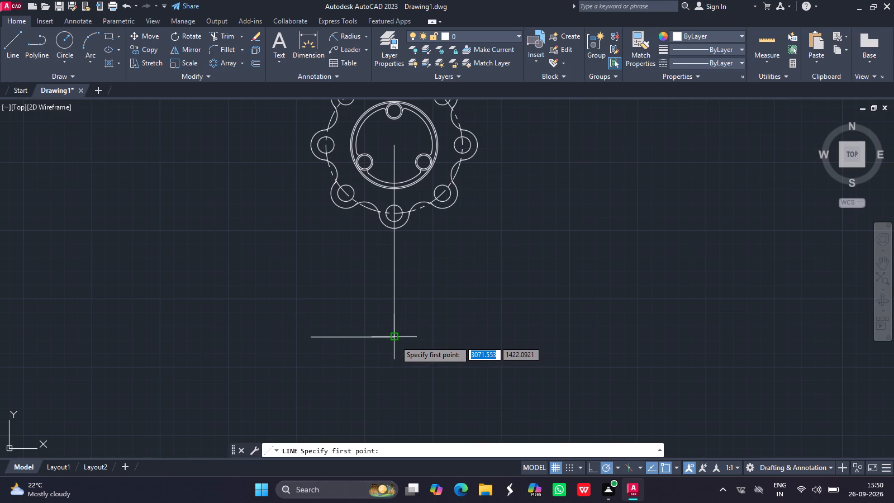
drag(394, 339, 470, 338)
text(61)
key(Return)
key(Return)
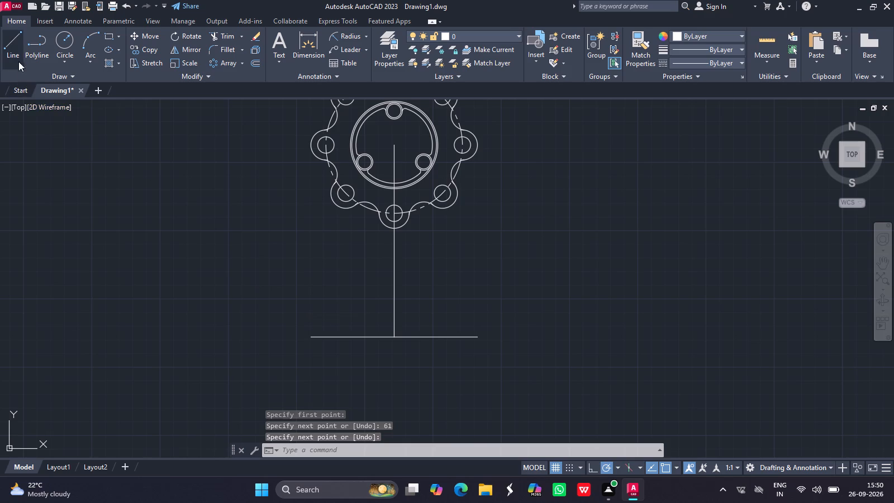
Draw a 10-unit vertical line upward from the left end of the horizontal base line.
click(16, 48)
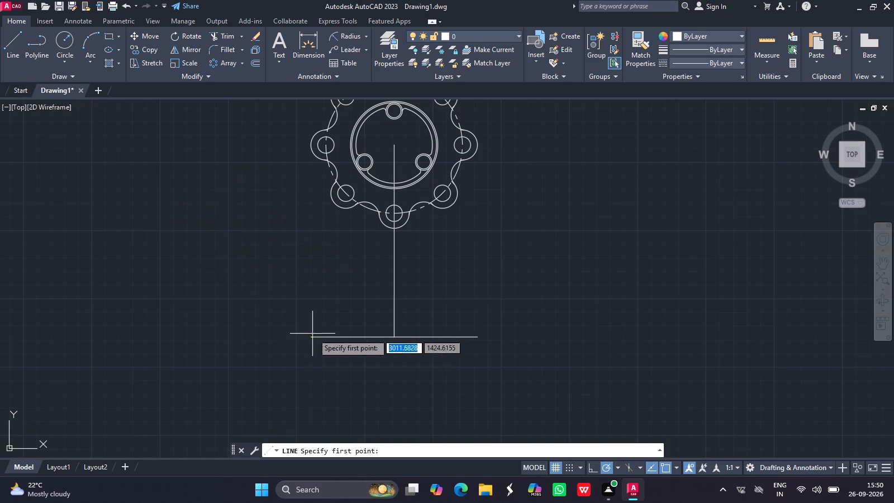
drag(313, 336, 312, 294)
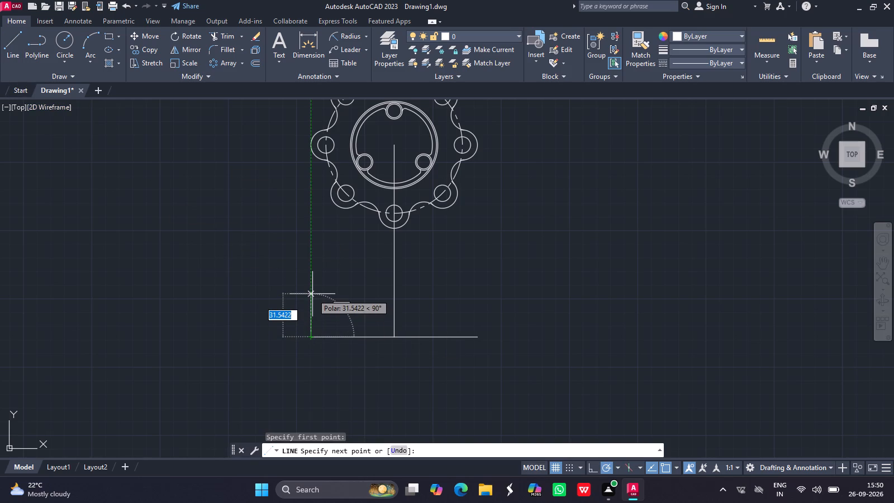
key(1)
key(0)
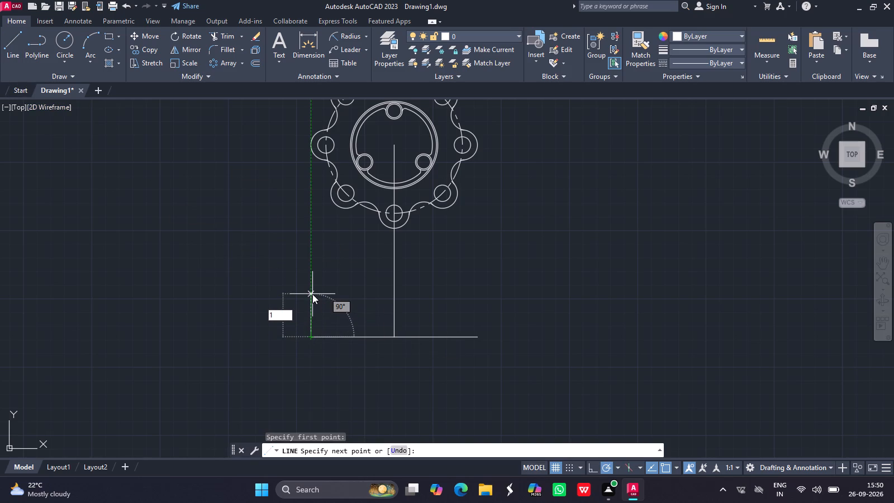
key(Return)
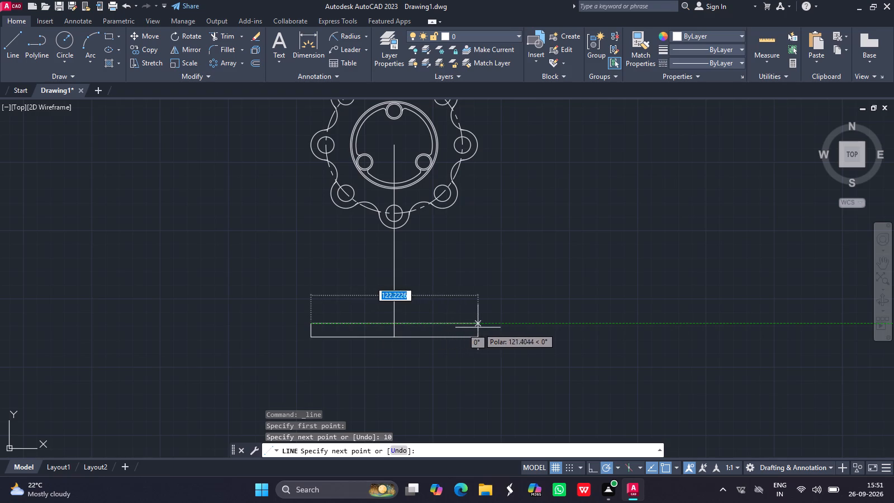
key(Escape)
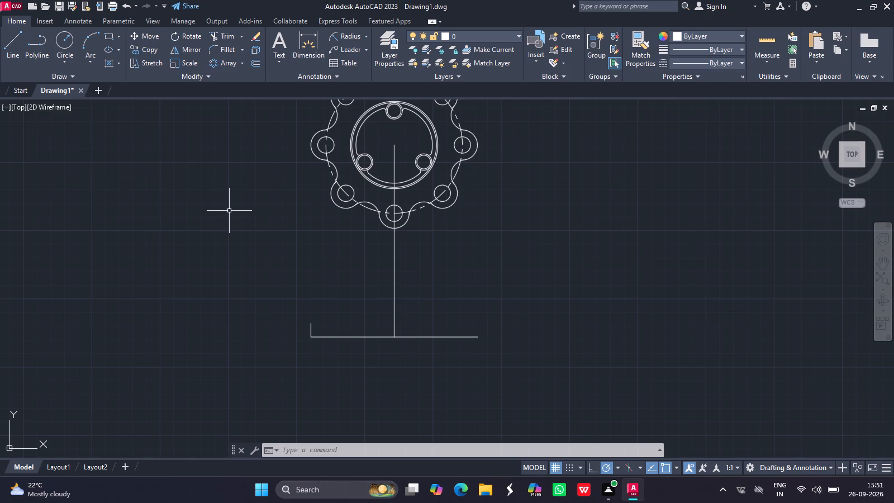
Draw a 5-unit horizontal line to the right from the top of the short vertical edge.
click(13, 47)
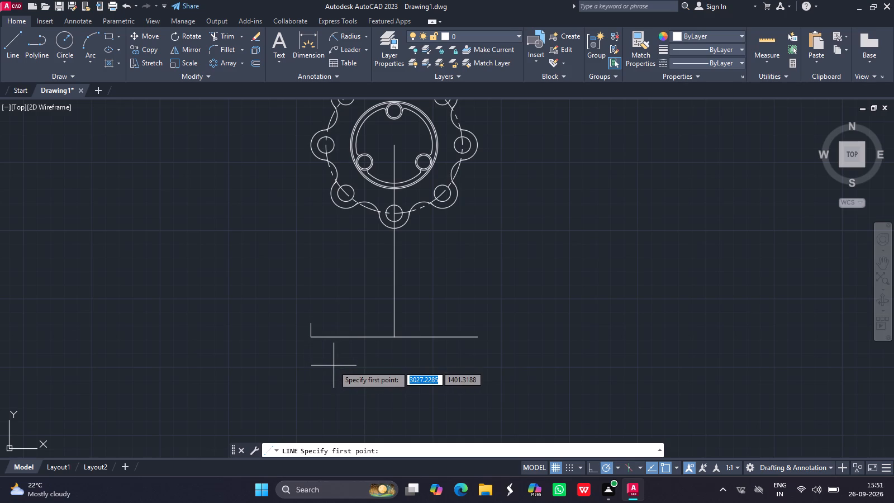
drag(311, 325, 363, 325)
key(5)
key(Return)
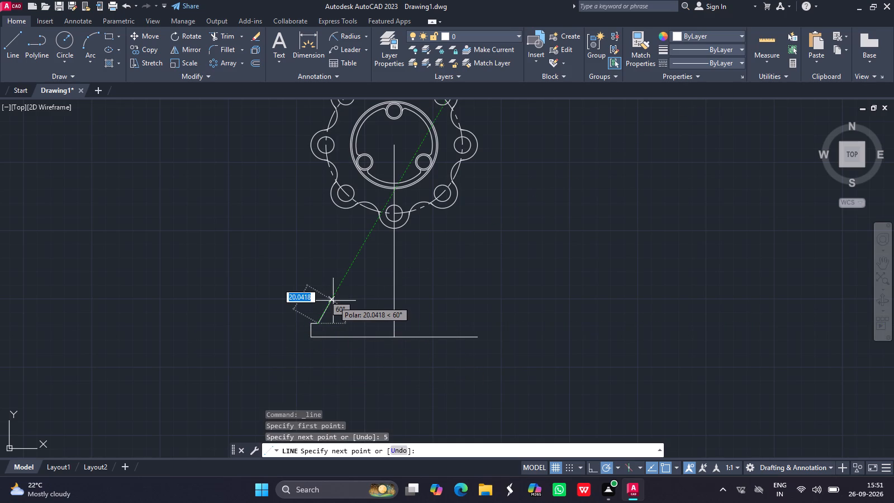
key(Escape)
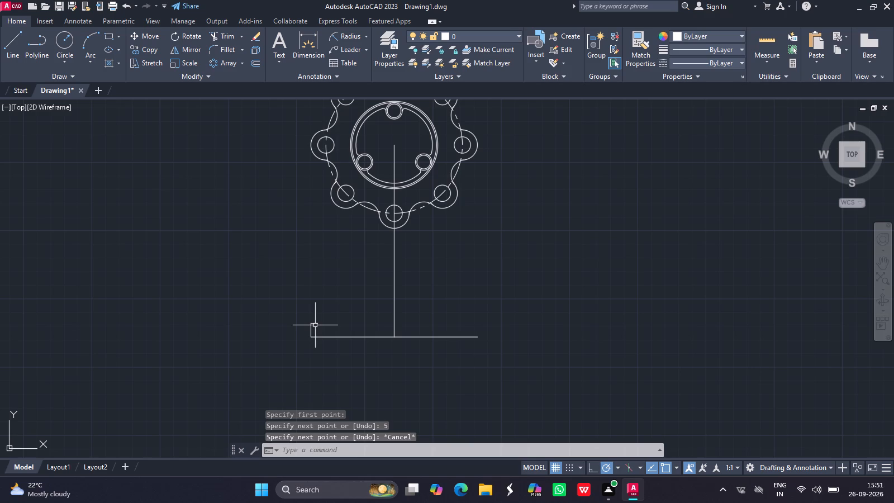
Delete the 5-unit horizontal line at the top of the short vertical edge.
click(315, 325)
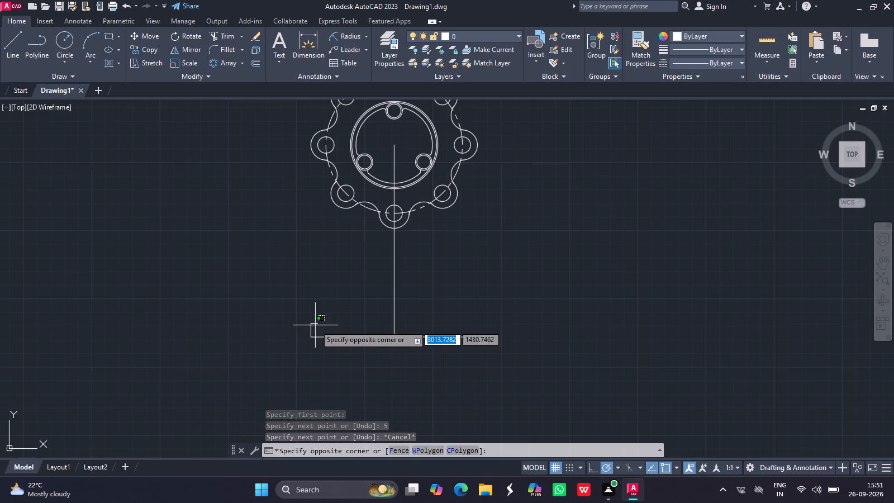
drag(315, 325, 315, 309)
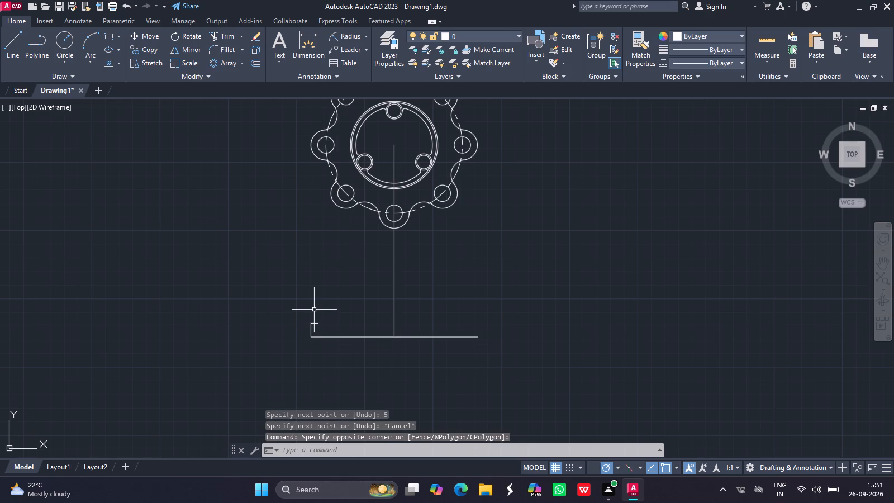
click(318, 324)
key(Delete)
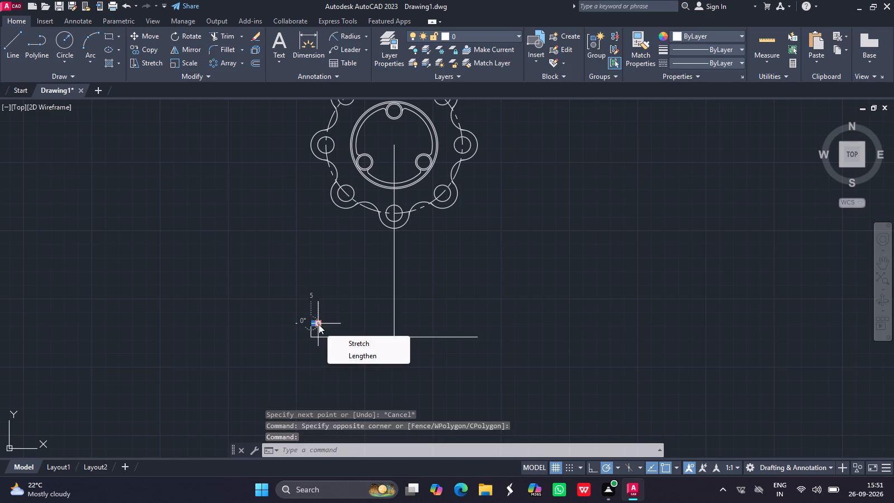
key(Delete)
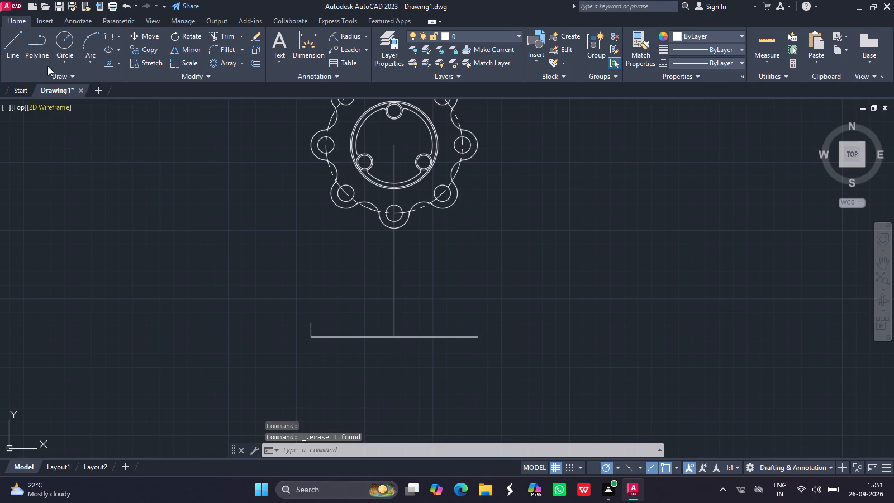
Draw a 10-unit line up from the midpoint of the left base line, continuing horizontally to the top of the left edge.
click(16, 52)
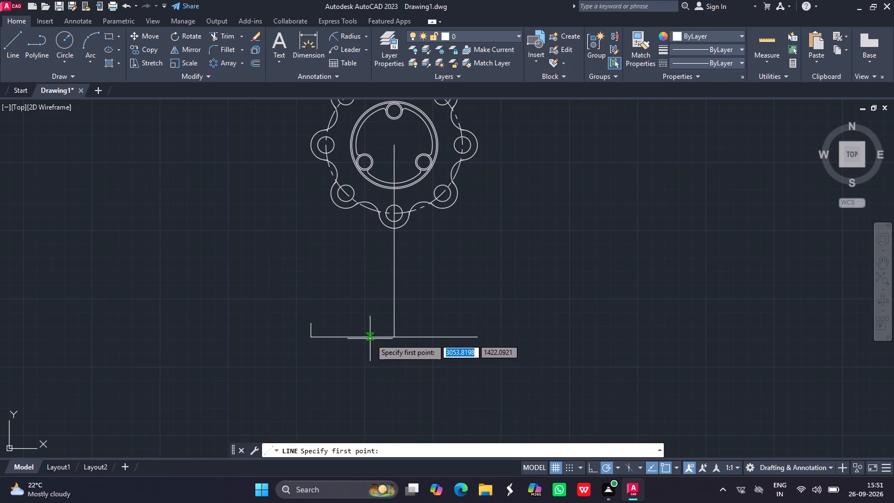
drag(350, 338, 336, 323)
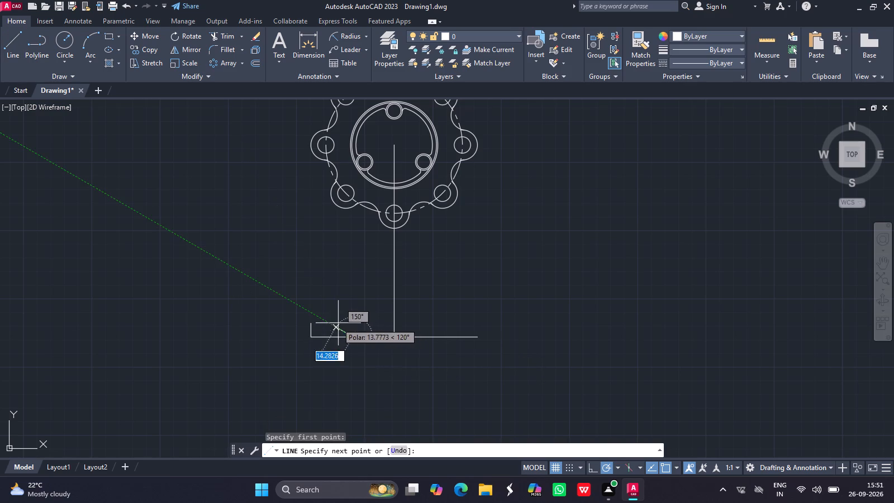
drag(336, 323, 353, 319)
text(10)
key(Return)
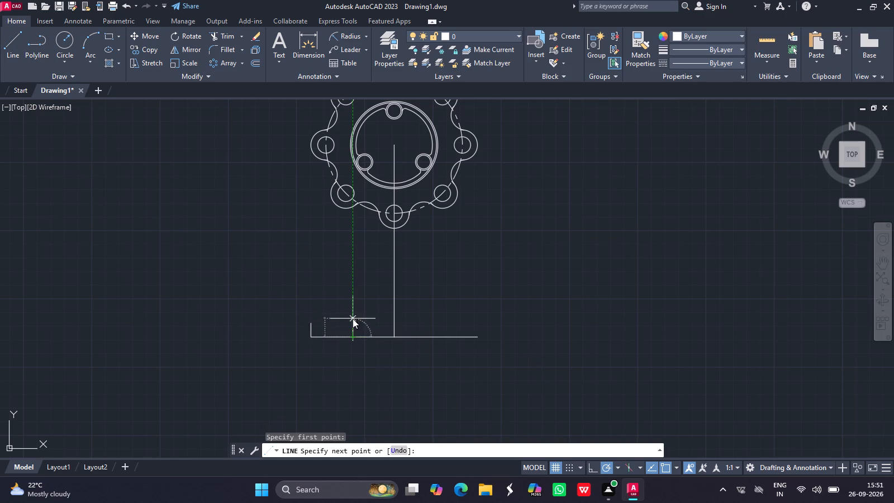
click(312, 325)
key(Return)
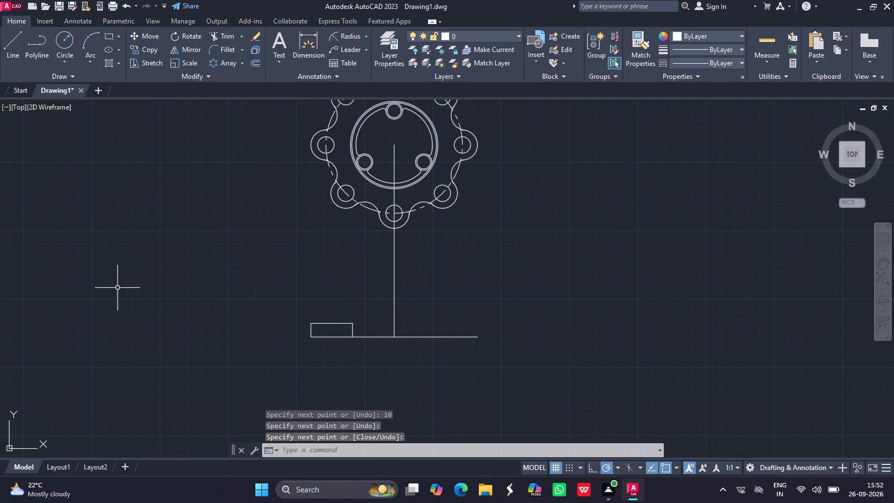
Draw a 26-unit vertical line upward from the inner top corner of the side view's left flange.
click(12, 39)
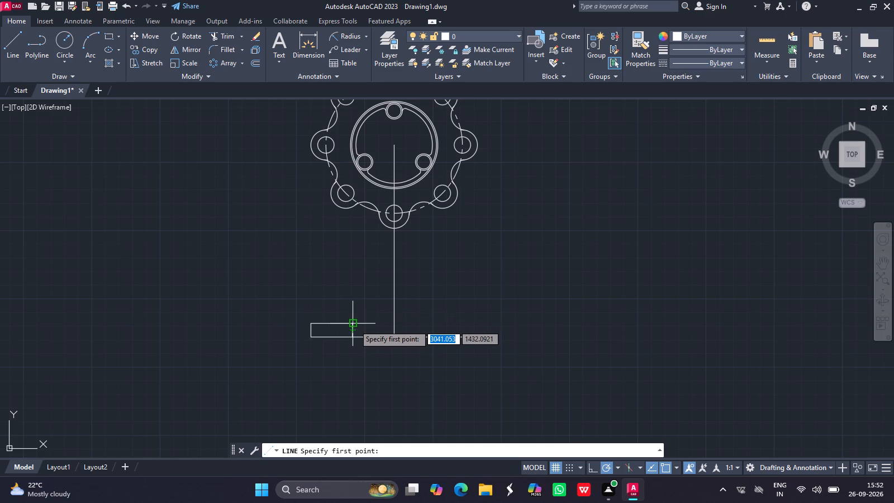
drag(354, 324, 354, 249)
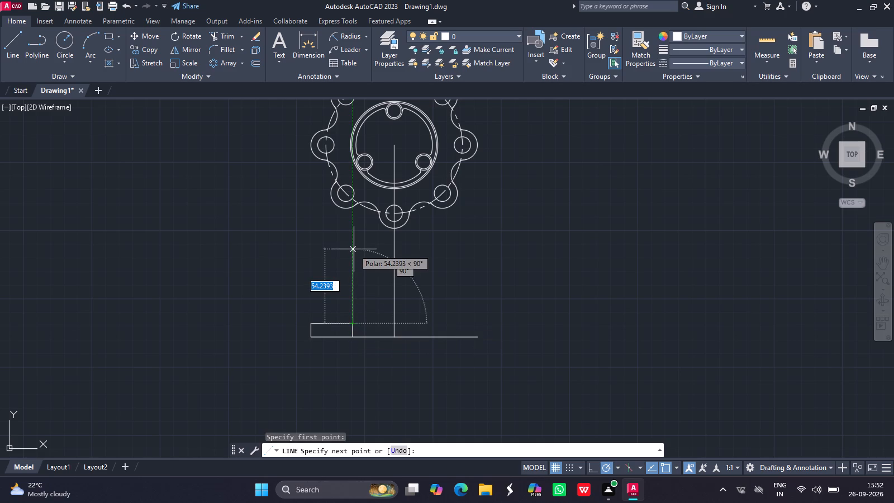
text(26)
key(Return)
key(Return)
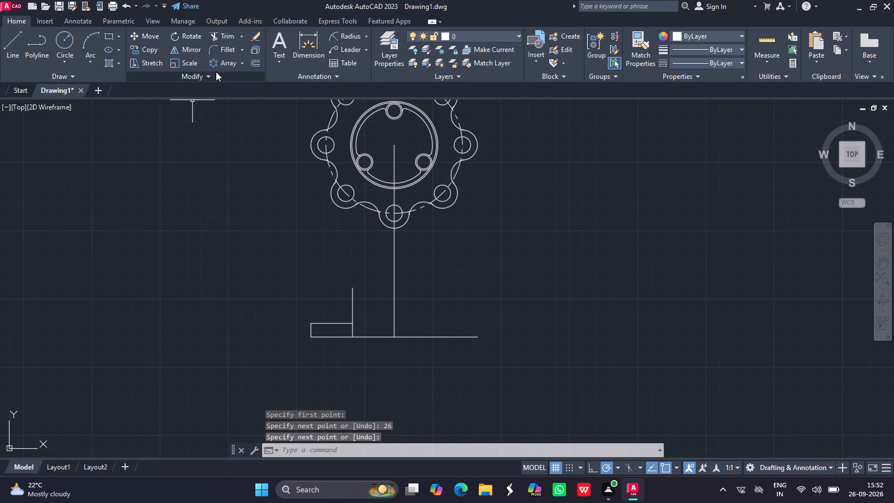
Fillet the corner between the left flange's top edge and the 26-unit vertical line with radius 10.
click(216, 46)
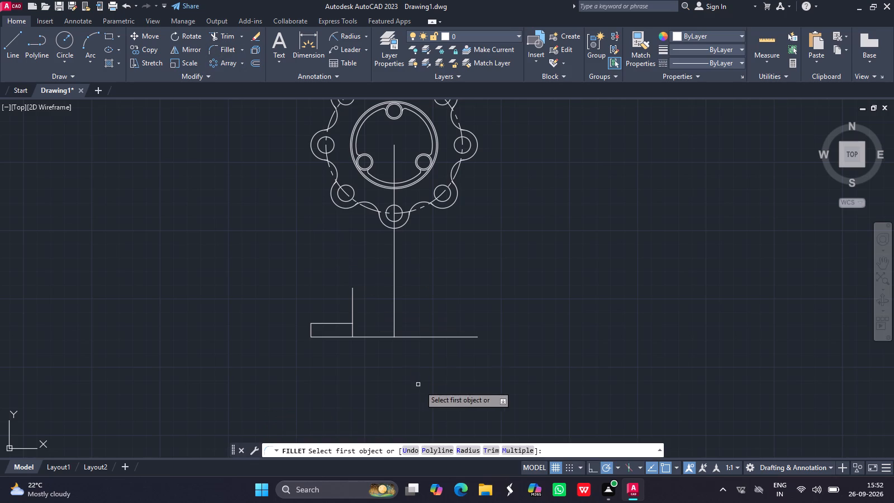
click(464, 450)
key(1)
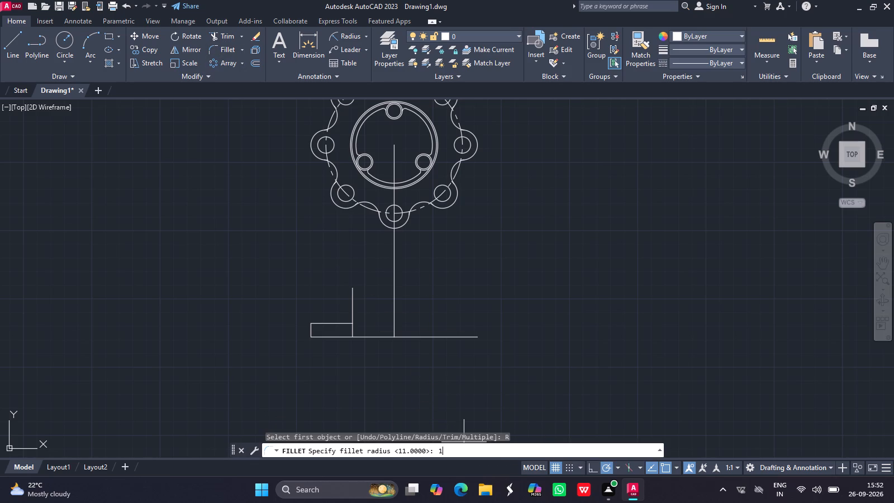
key(0)
key(Return)
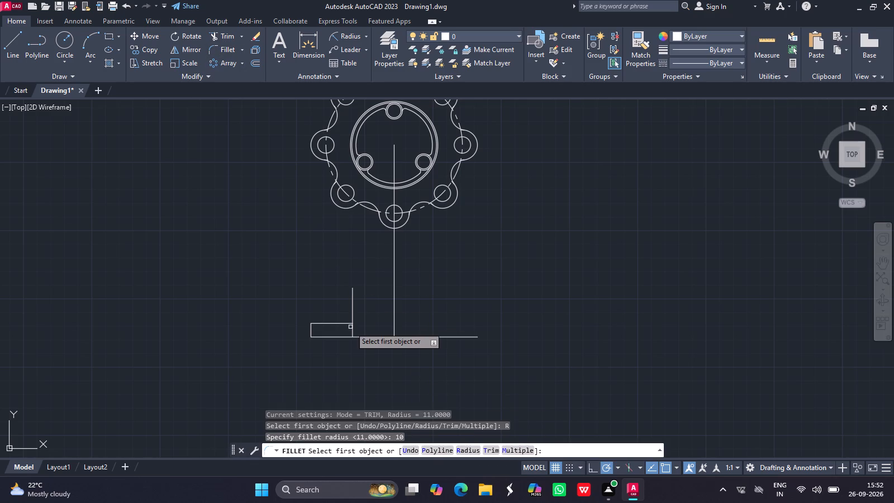
click(337, 325)
click(337, 321)
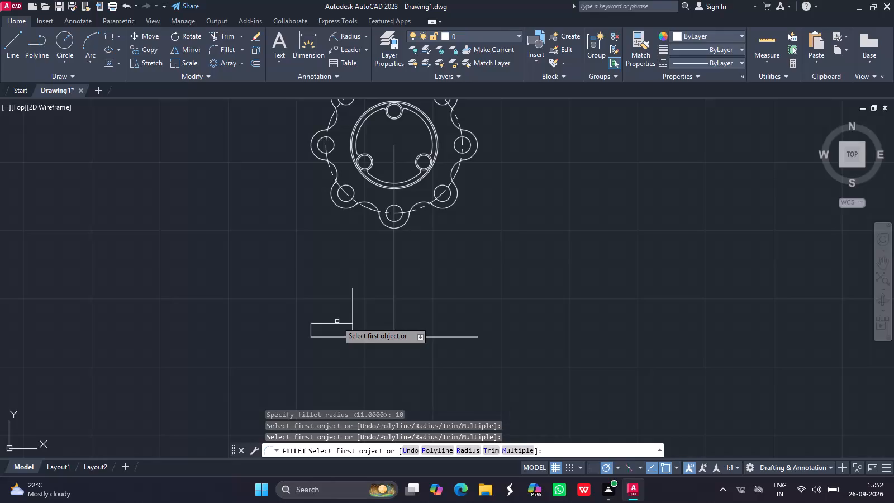
drag(340, 322, 349, 314)
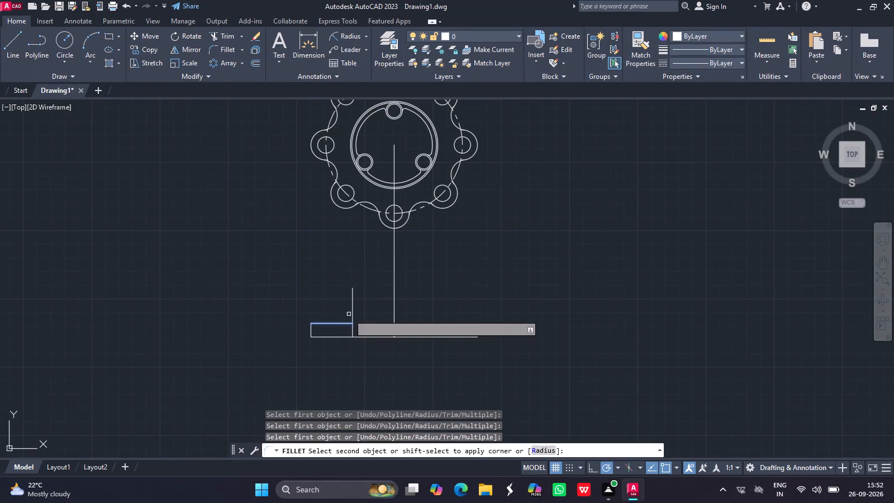
drag(349, 314, 353, 307)
click(353, 307)
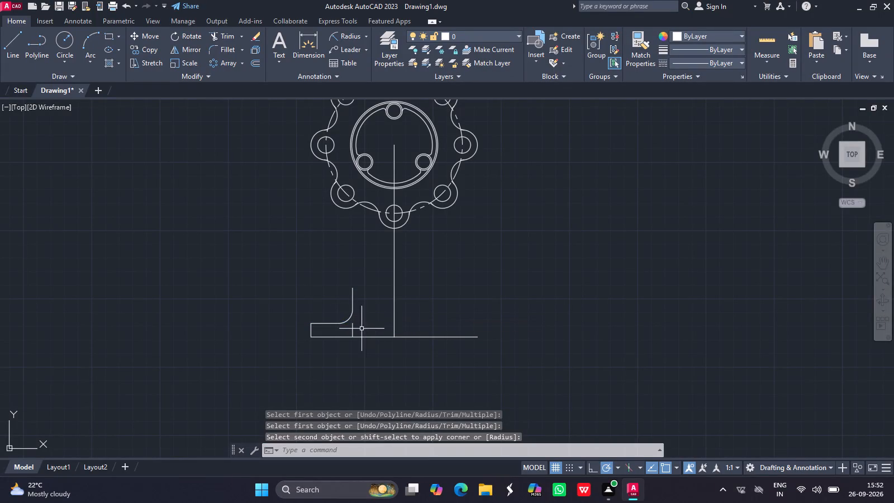
Delete the leftover short vertical line beneath the new fillet.
click(351, 329)
key(Delete)
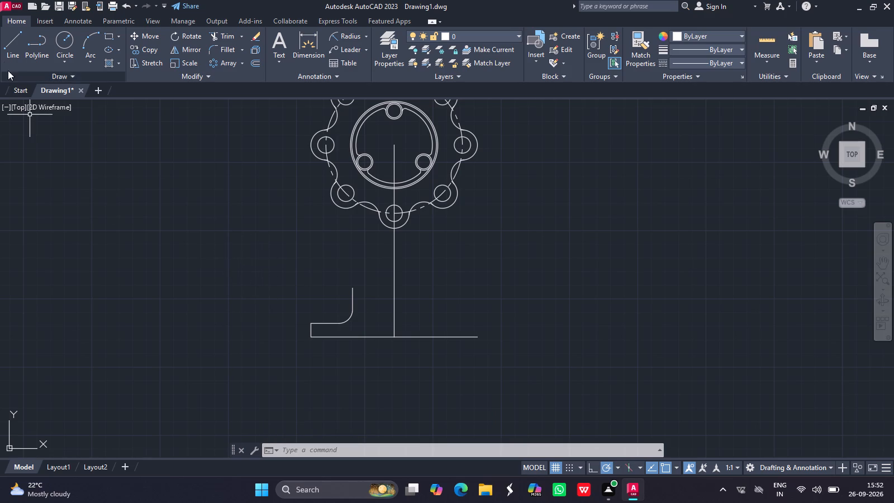
Draw a horizontal line from the top of the left hub edge to the vertical centre line.
click(8, 43)
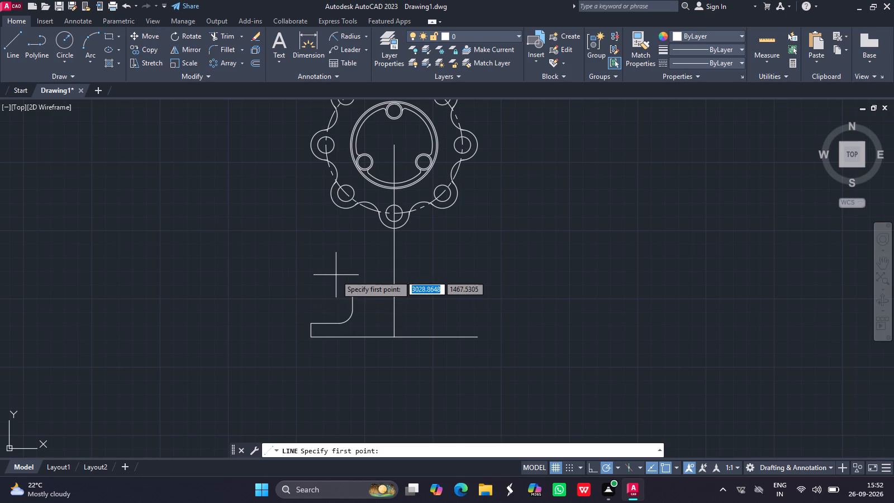
drag(354, 287, 383, 286)
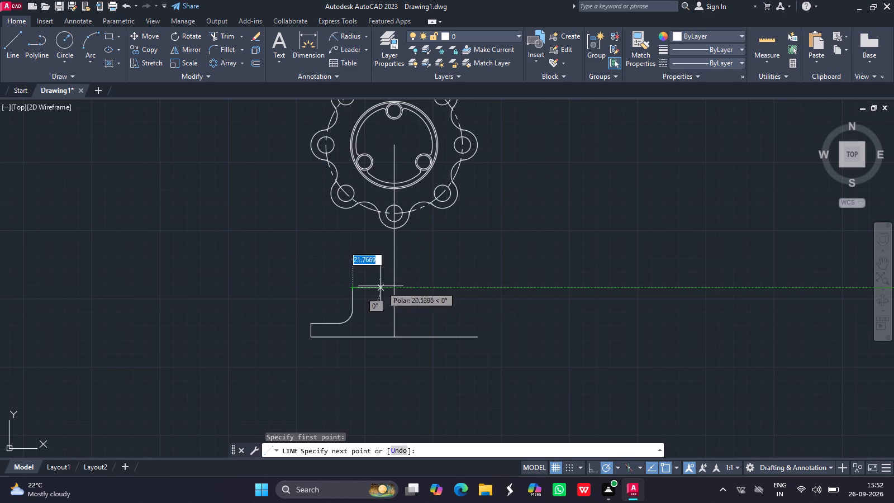
drag(383, 286, 393, 286)
click(393, 286)
key(Return)
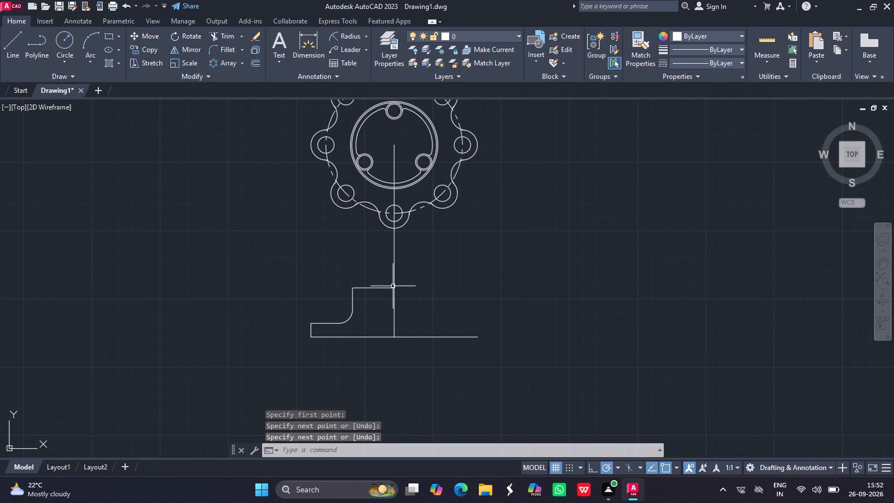
Draw the right-half outline: 10 up from the base's right end, inward to above the half-base midpoint, 26 up, and across to the centre line.
click(13, 34)
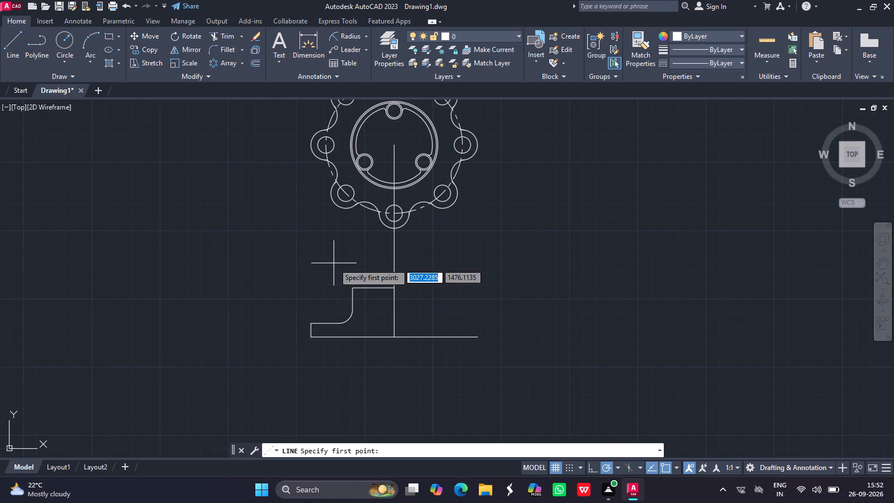
drag(480, 334, 477, 311)
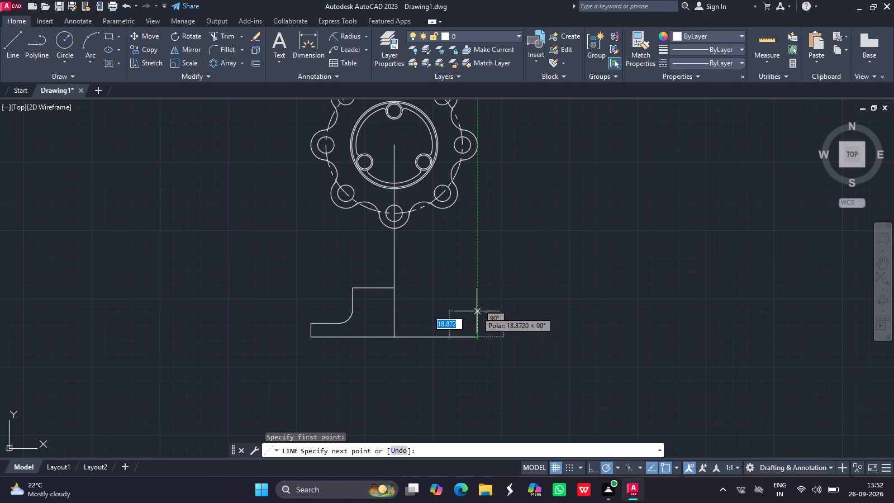
key(1)
key(0)
key(Return)
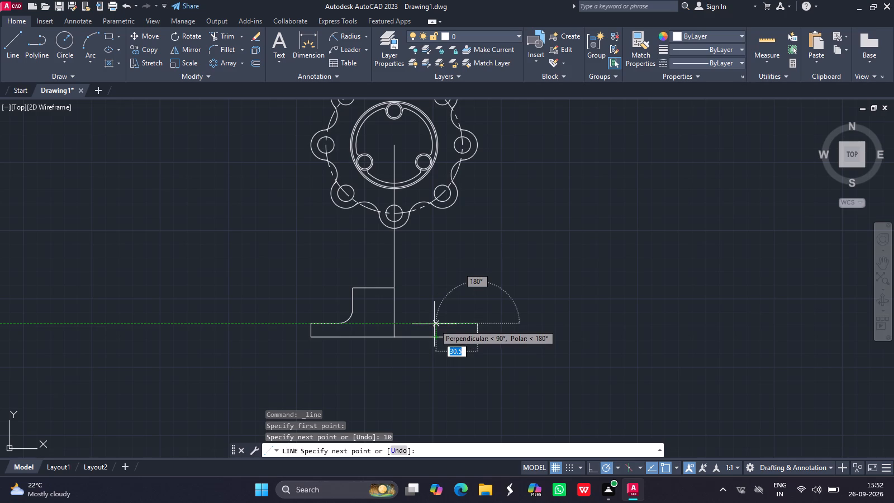
drag(436, 324, 436, 279)
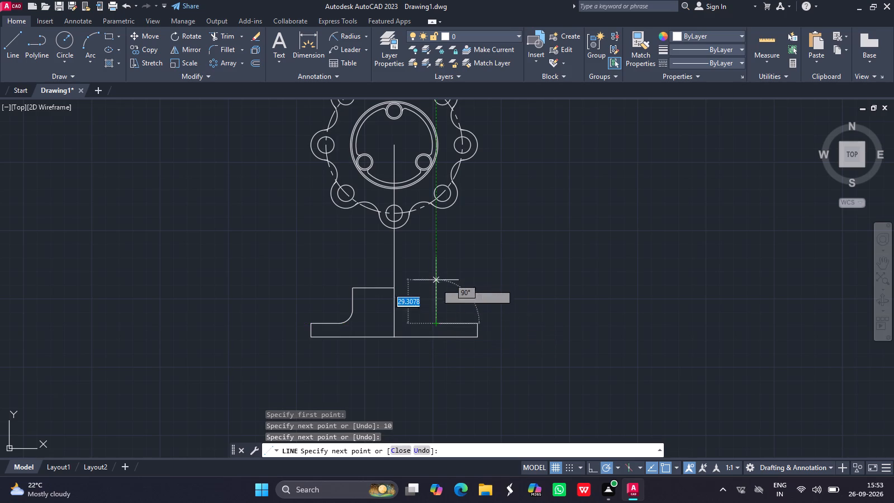
drag(436, 279, 436, 275)
text(26)
key(Return)
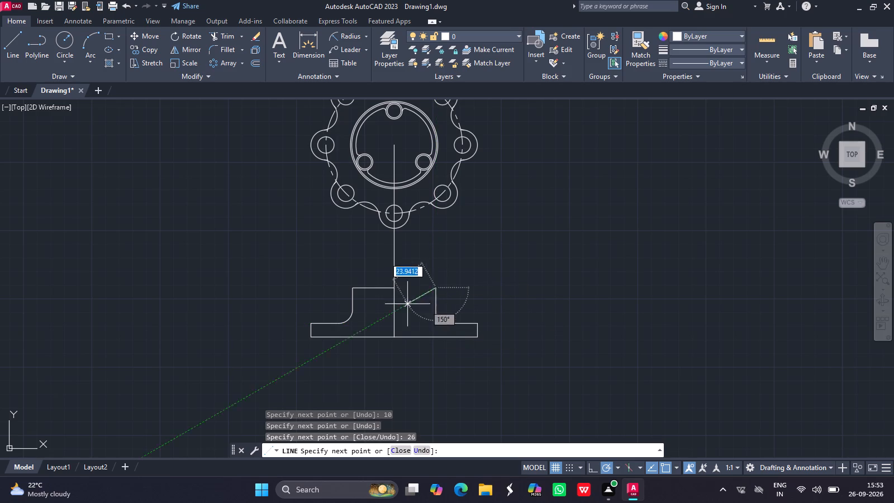
click(394, 291)
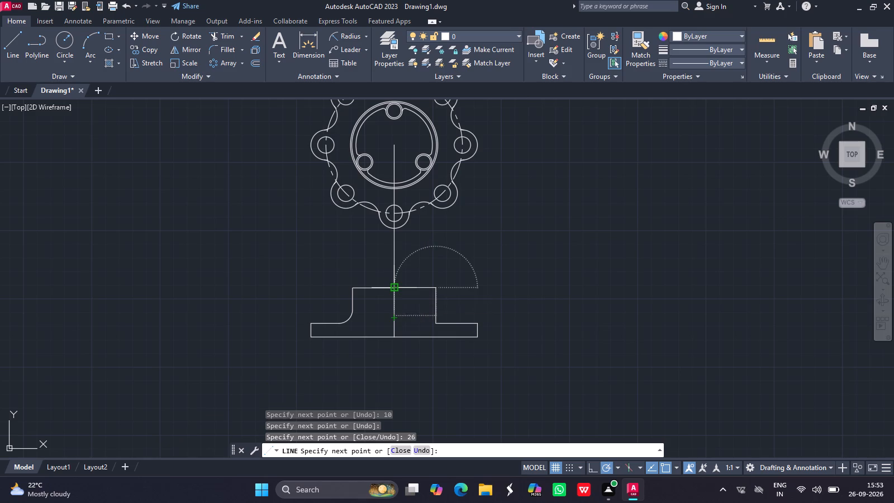
key(Return)
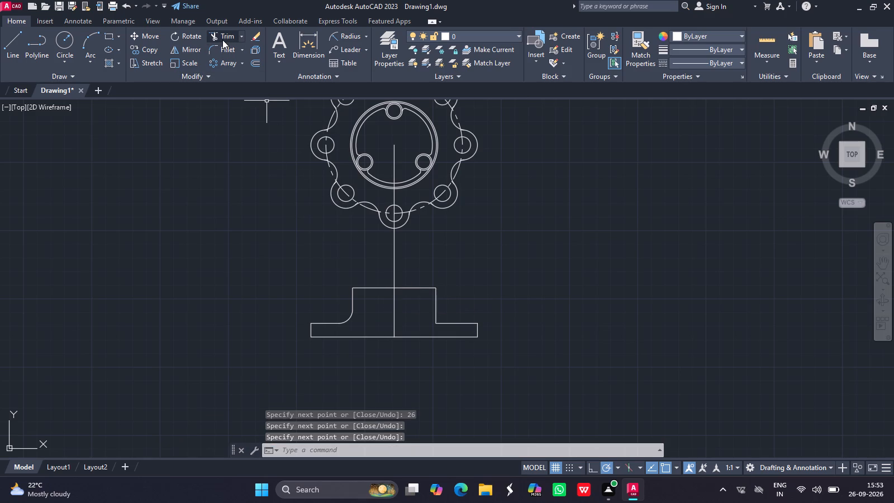
Fillet the corner between the right hub edge and the right flange's top edge with radius 10.
click(220, 51)
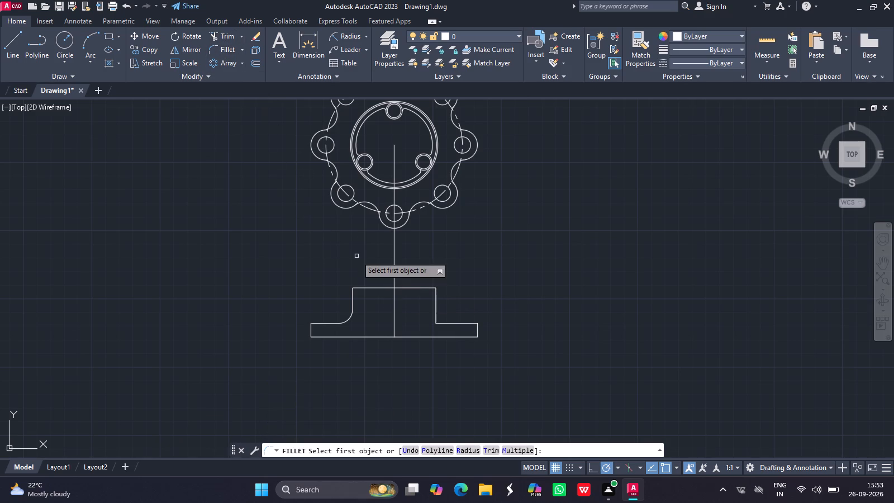
click(470, 450)
text(10)
key(Return)
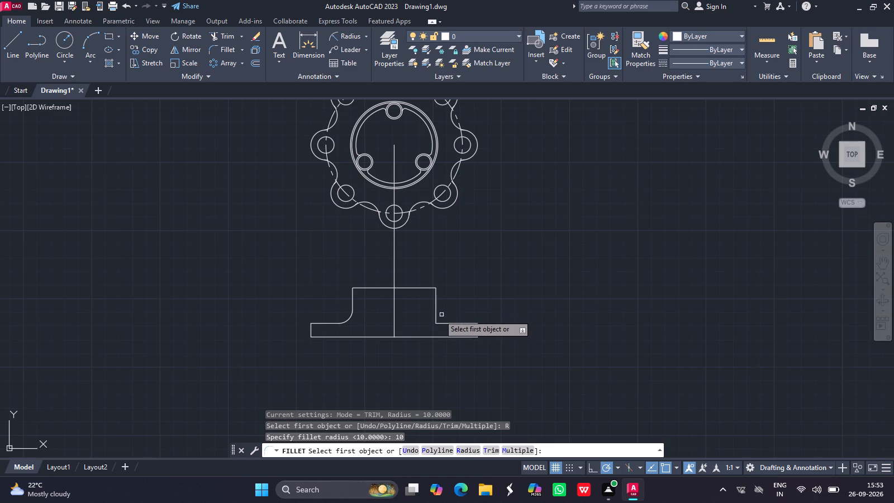
drag(435, 310, 450, 322)
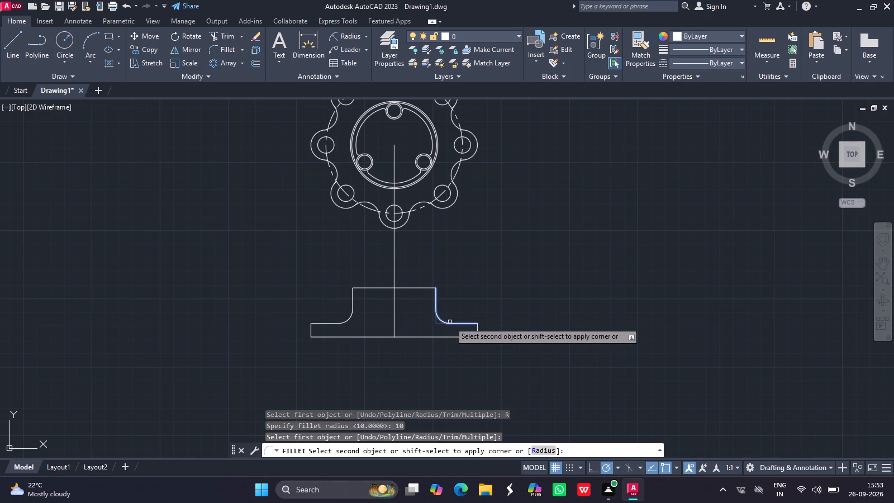
drag(450, 322, 413, 264)
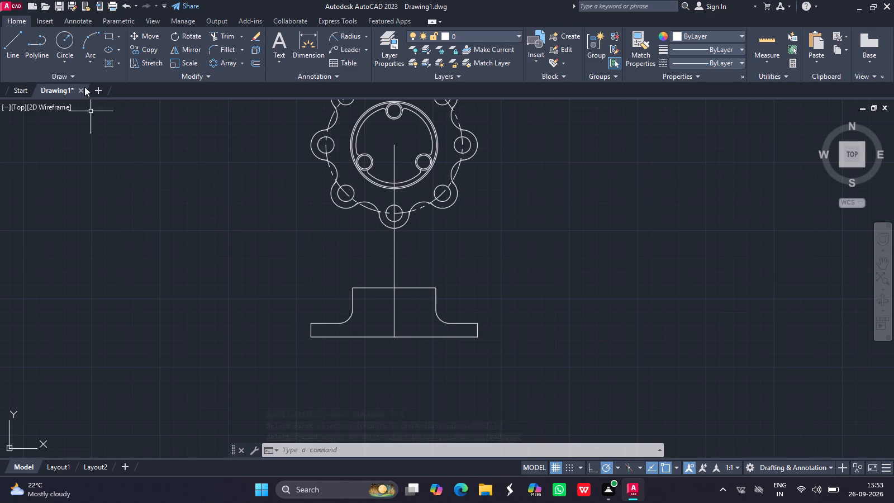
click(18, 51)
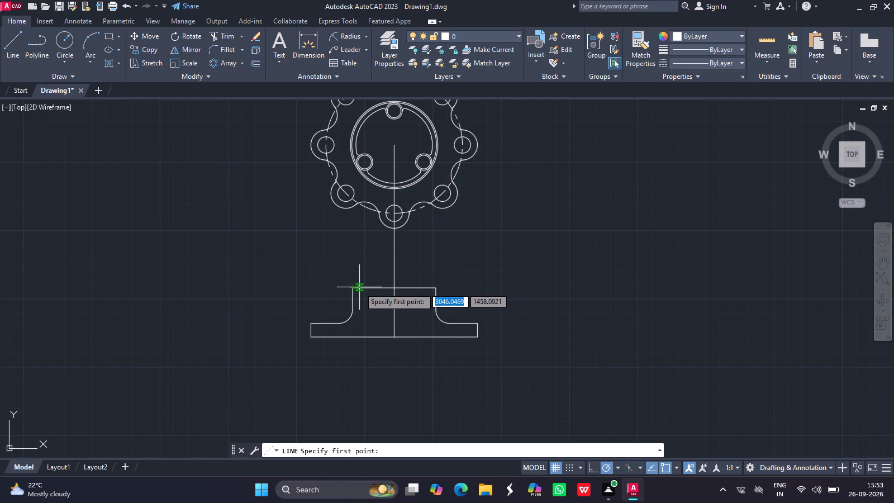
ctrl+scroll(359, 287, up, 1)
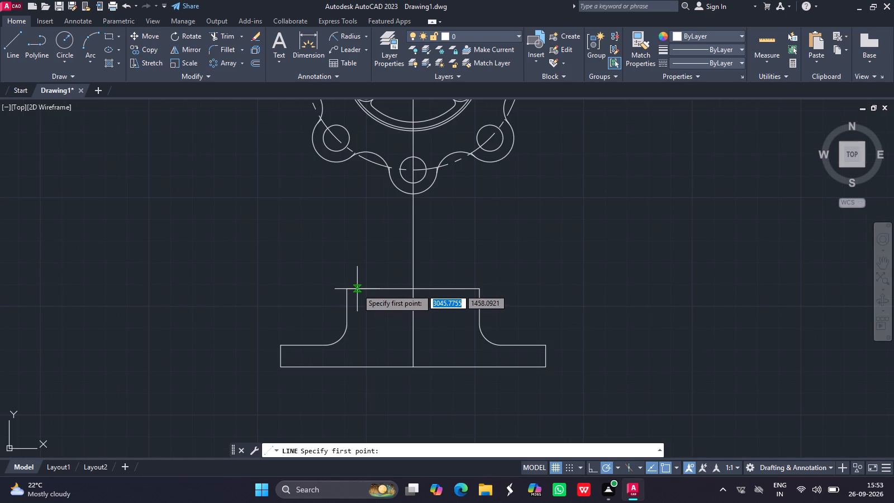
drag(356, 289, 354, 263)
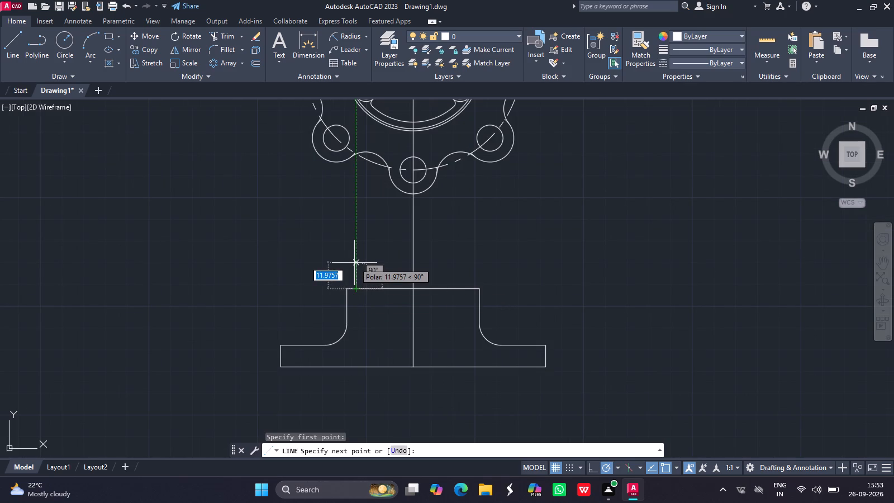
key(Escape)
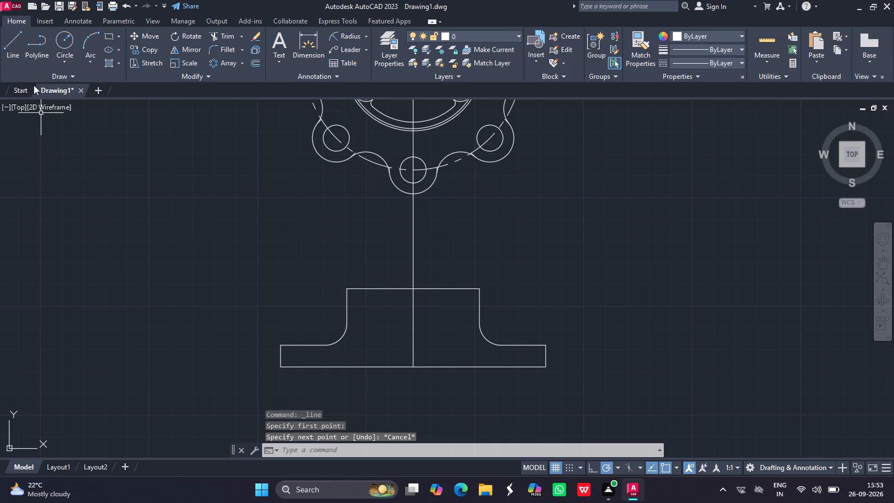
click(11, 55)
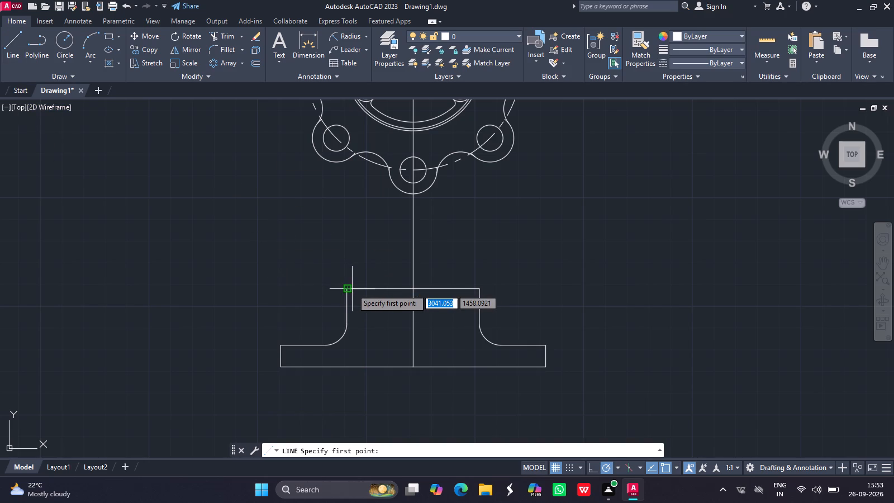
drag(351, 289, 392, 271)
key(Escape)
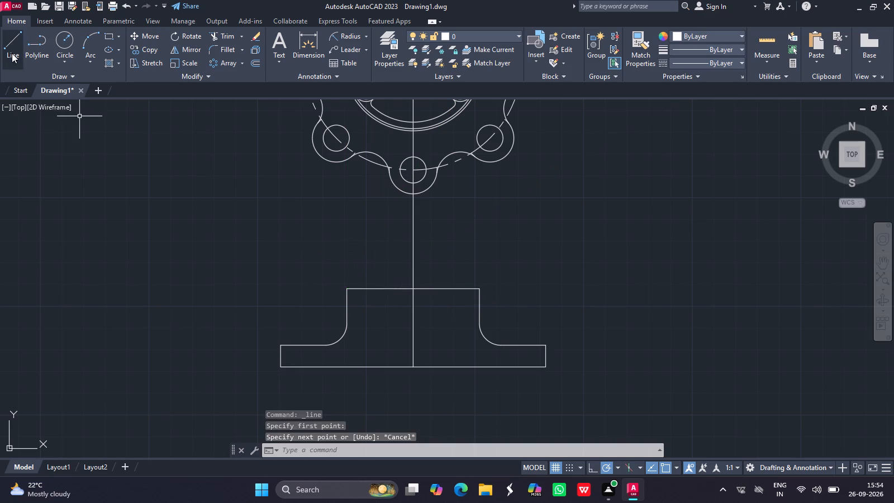
Draw a line 4 units up from just inside the hub top's left end, continuing to a point near the top edge's right end.
click(15, 53)
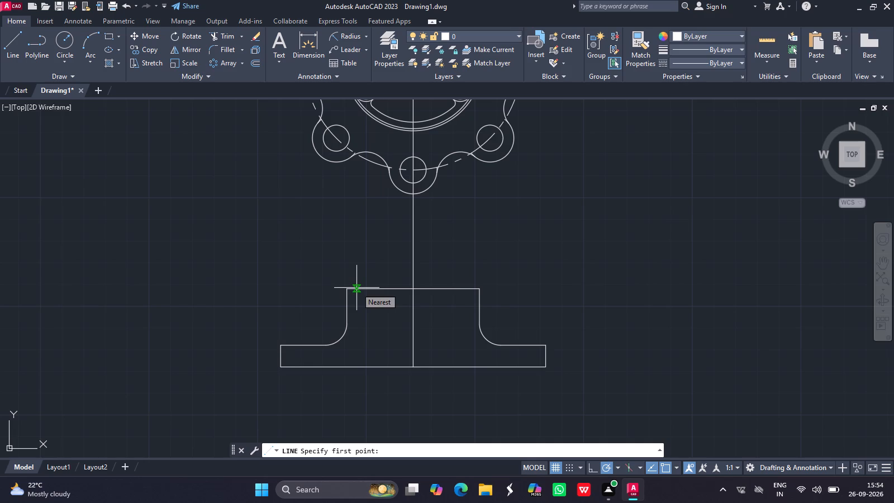
drag(353, 288, 352, 259)
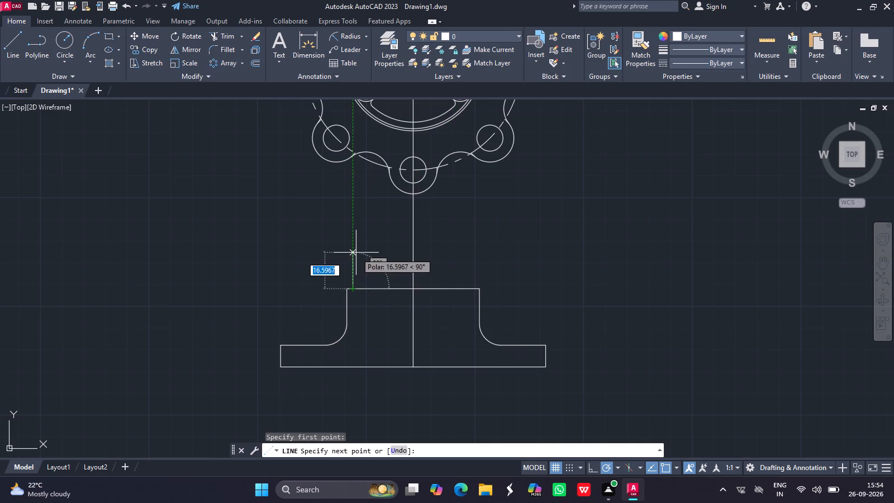
key(4)
key(Return)
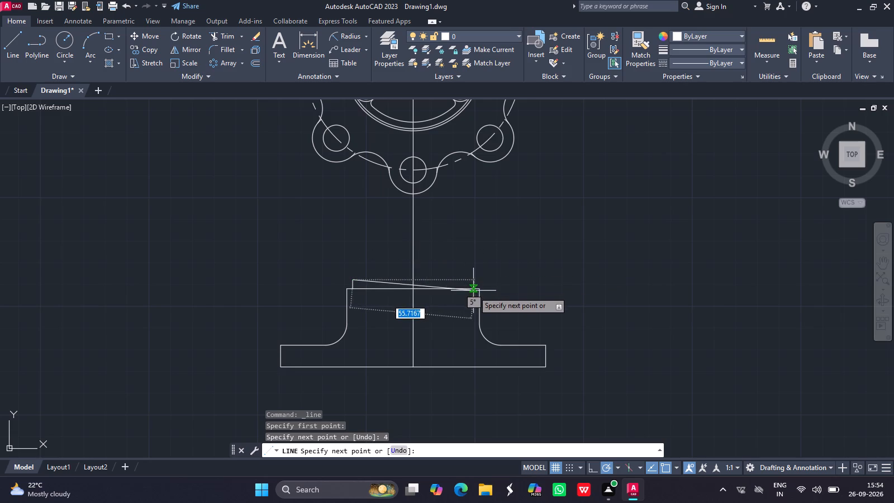
drag(473, 288, 473, 283)
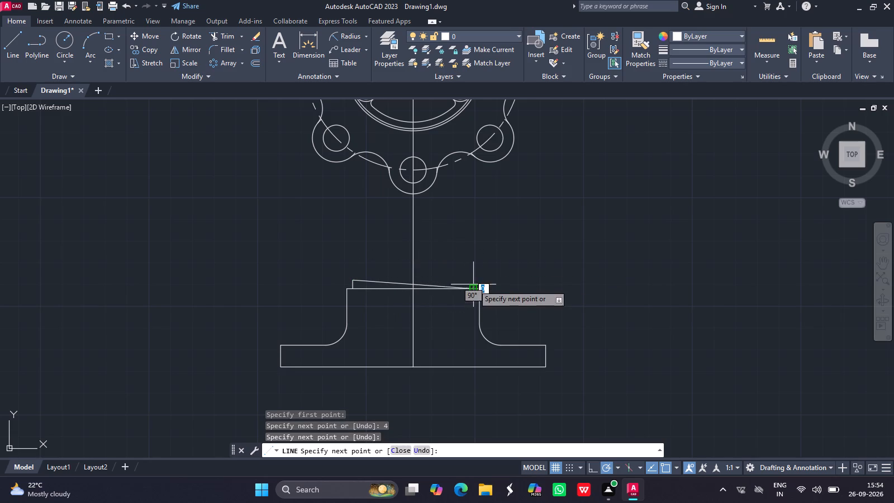
drag(473, 283, 473, 278)
key(Escape)
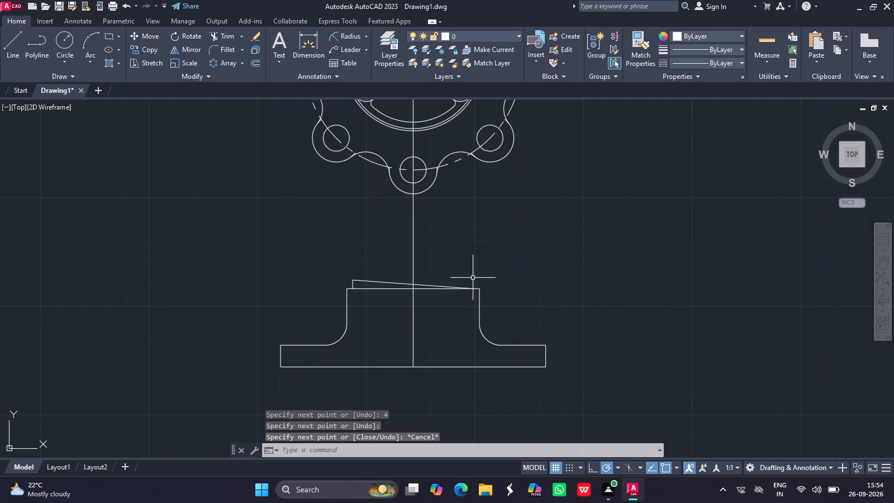
Erase the sloping line above the hub's top edge.
click(424, 285)
key(Delete)
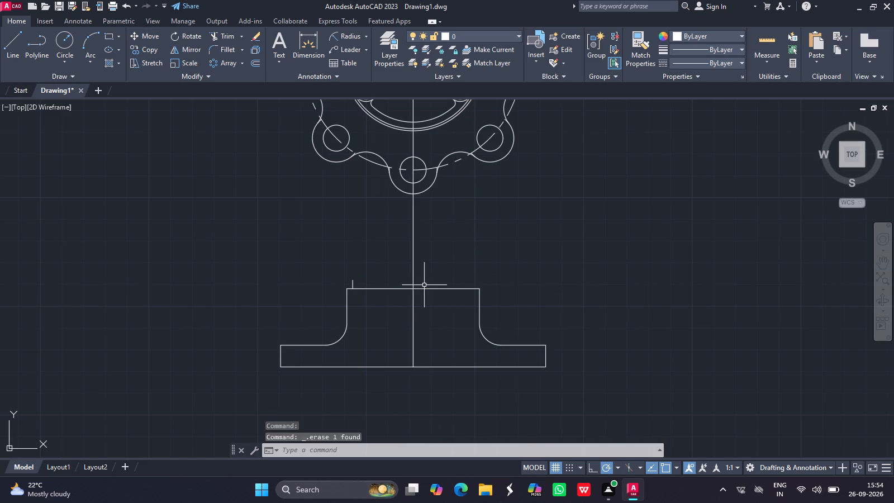
Draw a line 4 units up from just inside the hub top's right end, and across to the short left vertical's top.
click(11, 41)
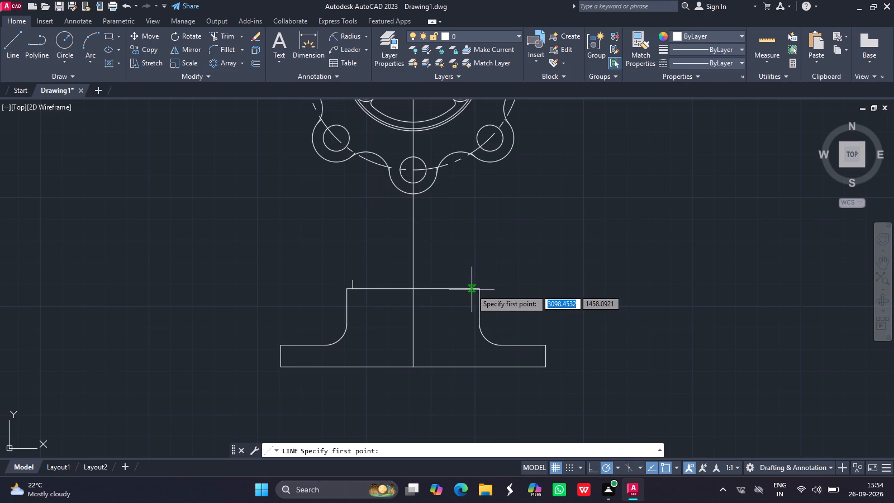
drag(472, 290, 472, 268)
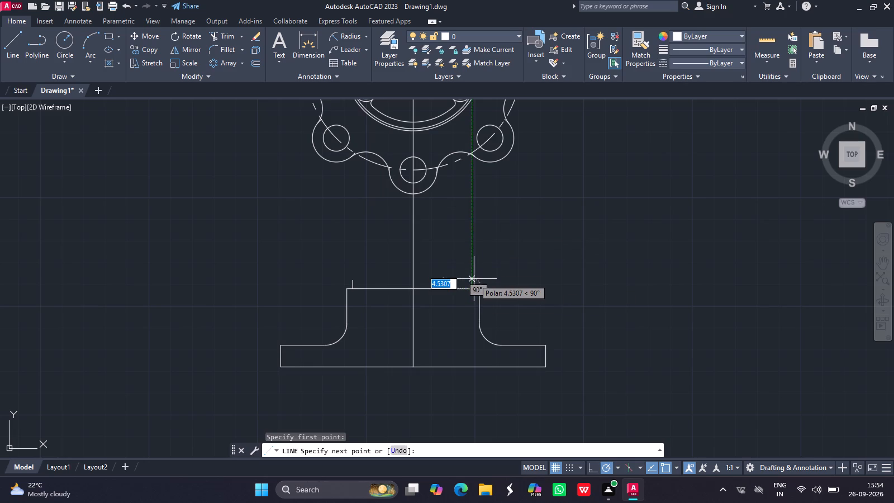
key(4)
key(Return)
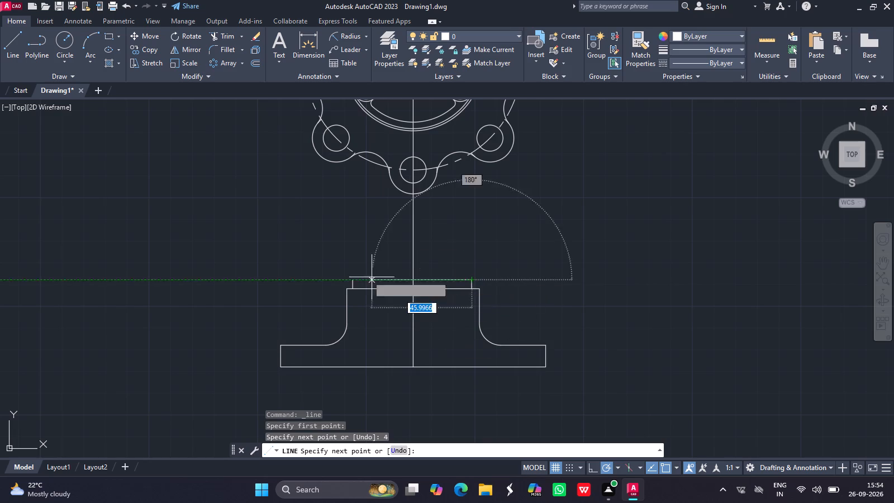
click(353, 279)
key(Return)
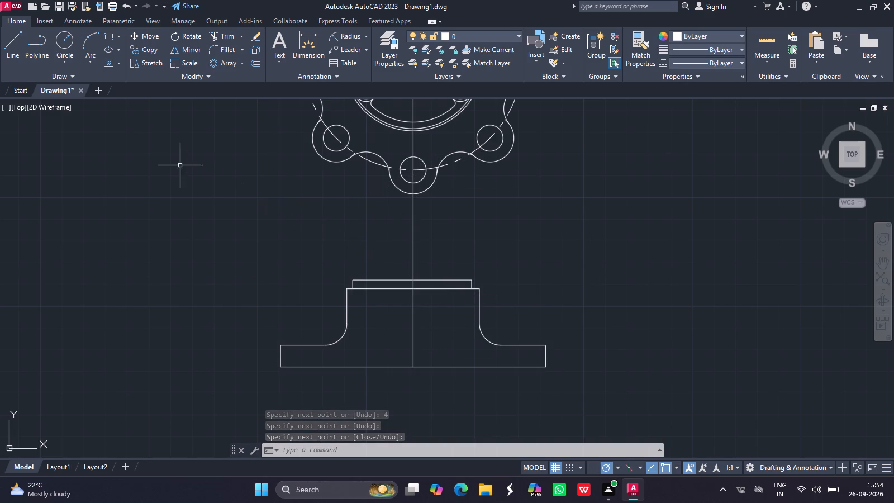
Draw a small block near the raised step's left end: 7 units up, 10 units right, and back down to the step's top edge.
click(18, 42)
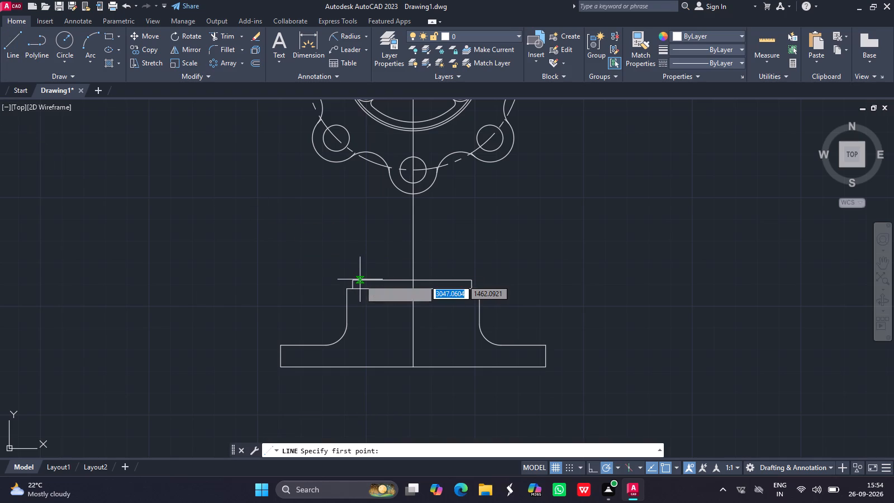
drag(362, 281, 361, 252)
key(7)
key(Return)
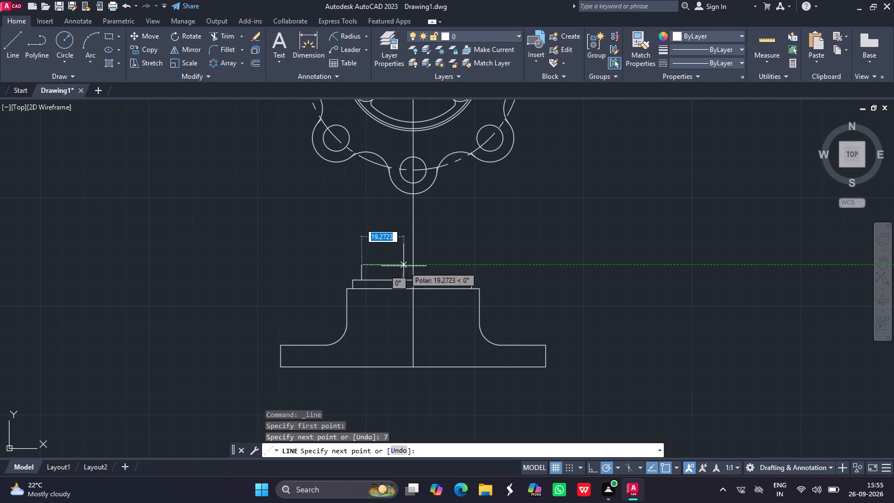
text(10)
key(Return)
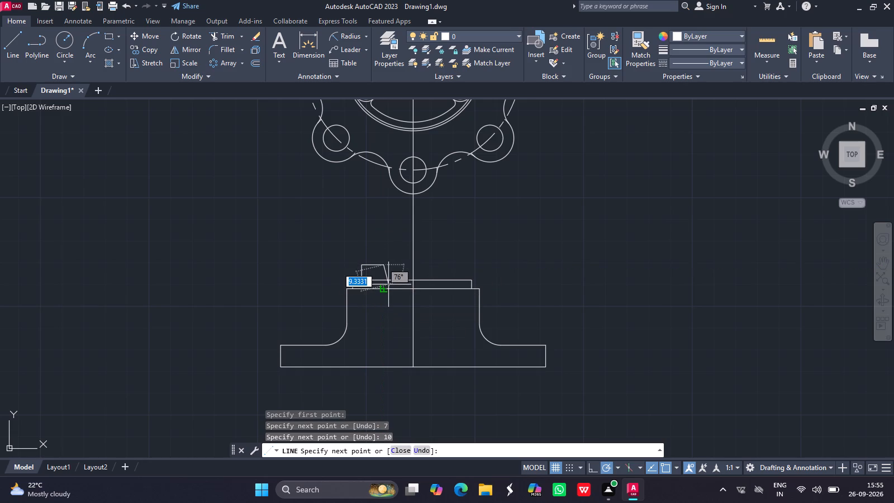
key(Delete)
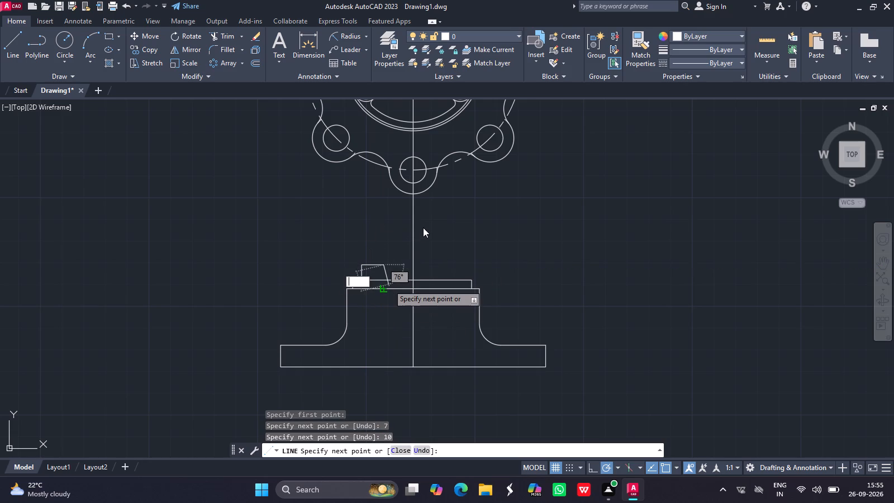
key(Escape)
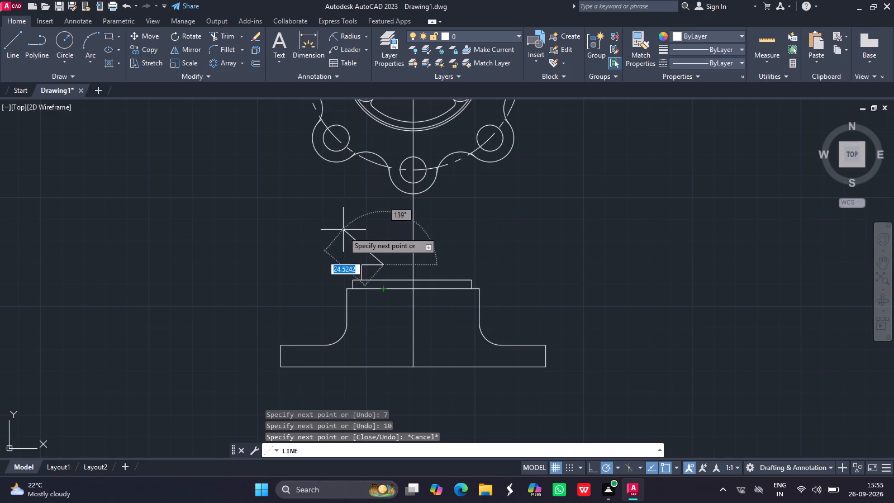
click(385, 282)
key(Return)
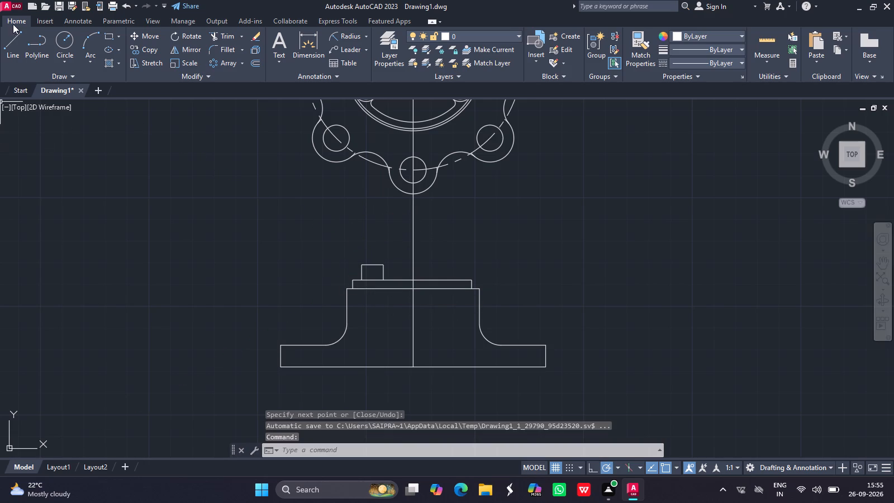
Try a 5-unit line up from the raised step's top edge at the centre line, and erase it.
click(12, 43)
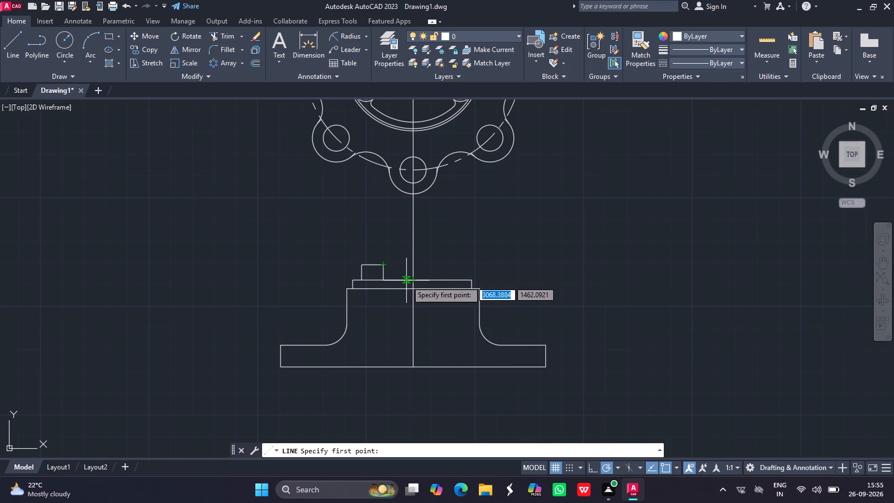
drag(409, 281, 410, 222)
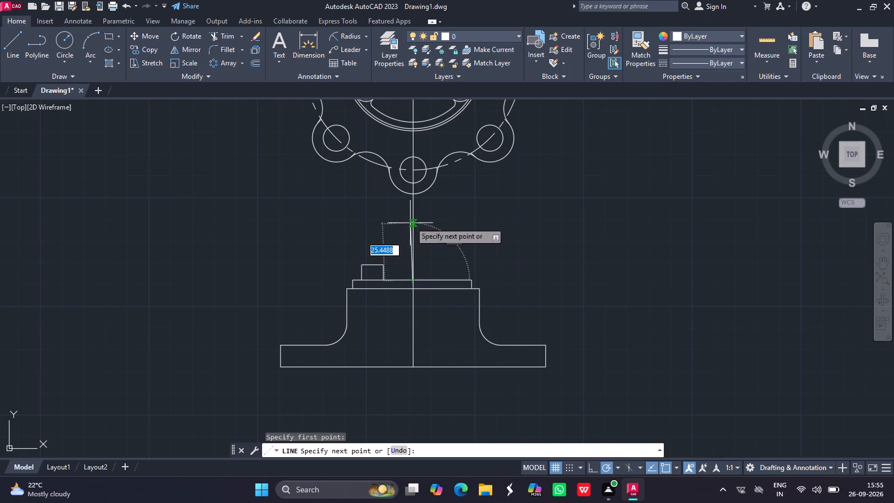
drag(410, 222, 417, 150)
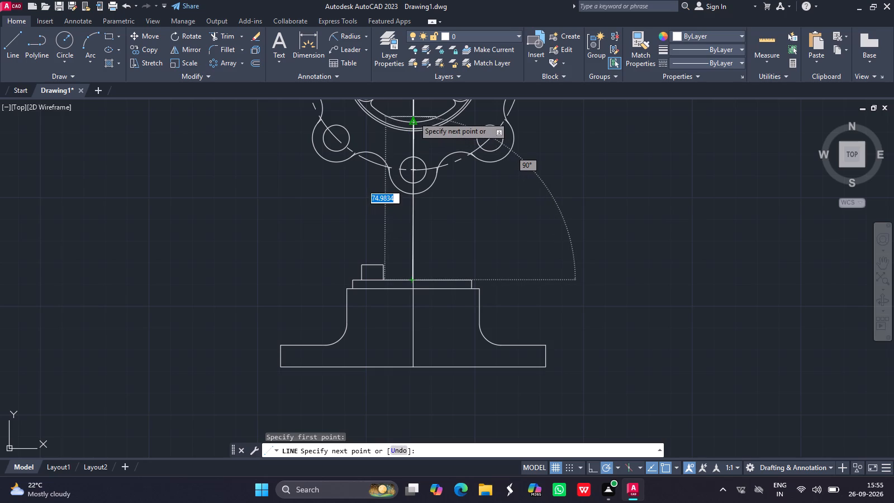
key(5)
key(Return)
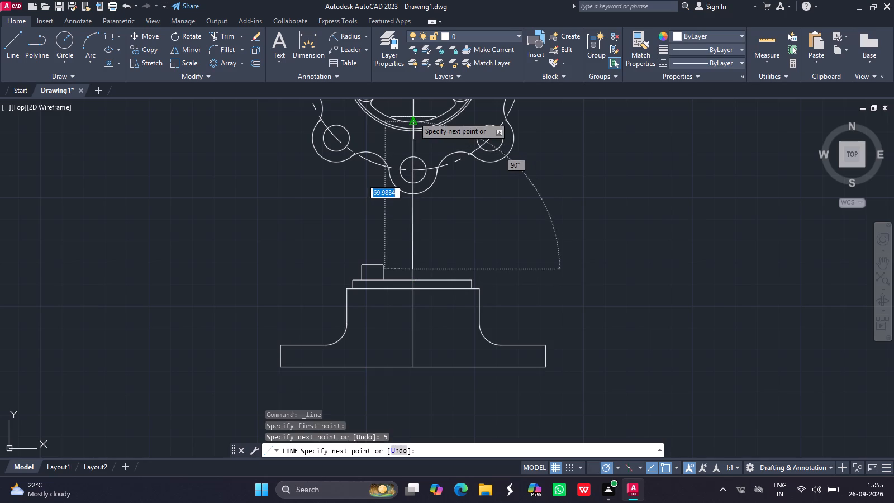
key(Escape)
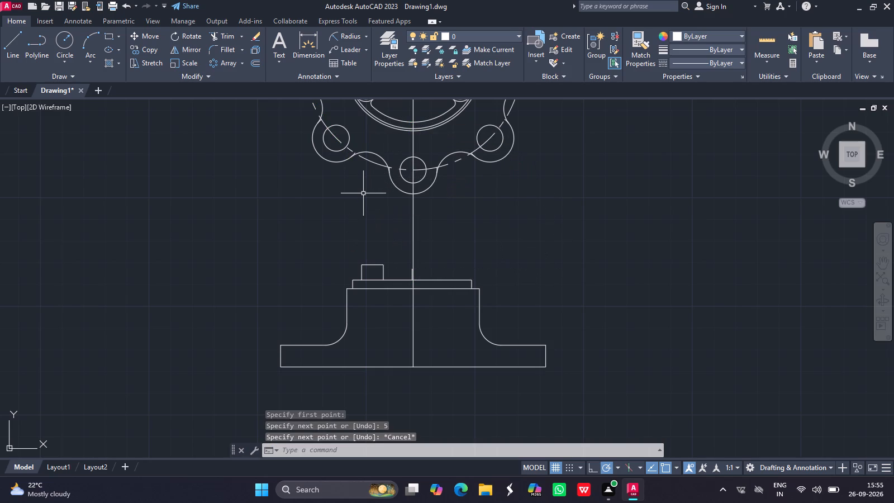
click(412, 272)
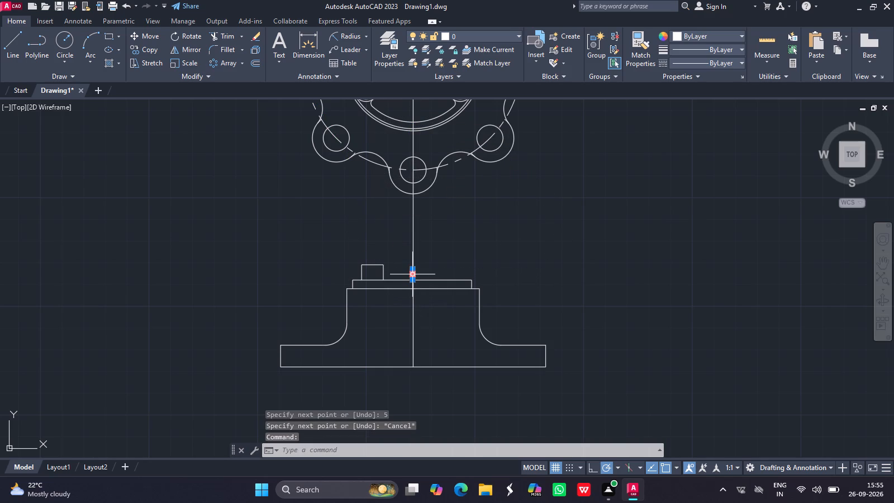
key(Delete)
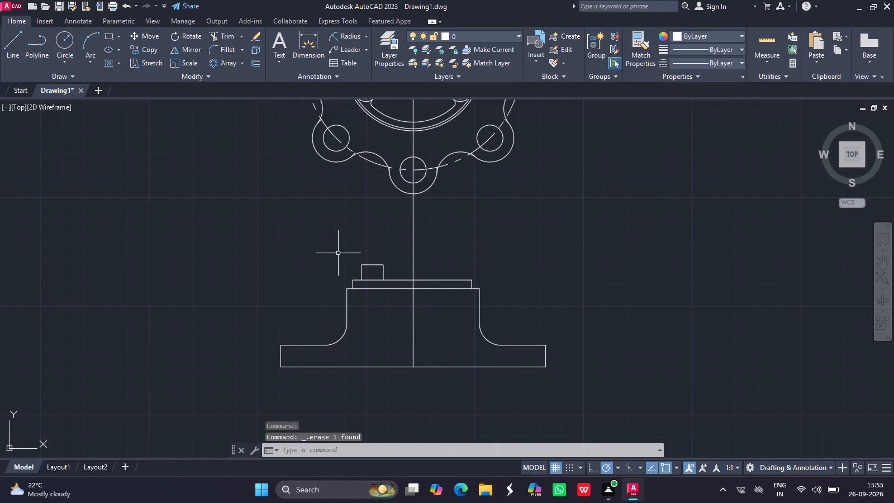
Draw a line about 37 units right from the small block's top-right corner, and down perpendicular to the raised step's top edge.
click(6, 45)
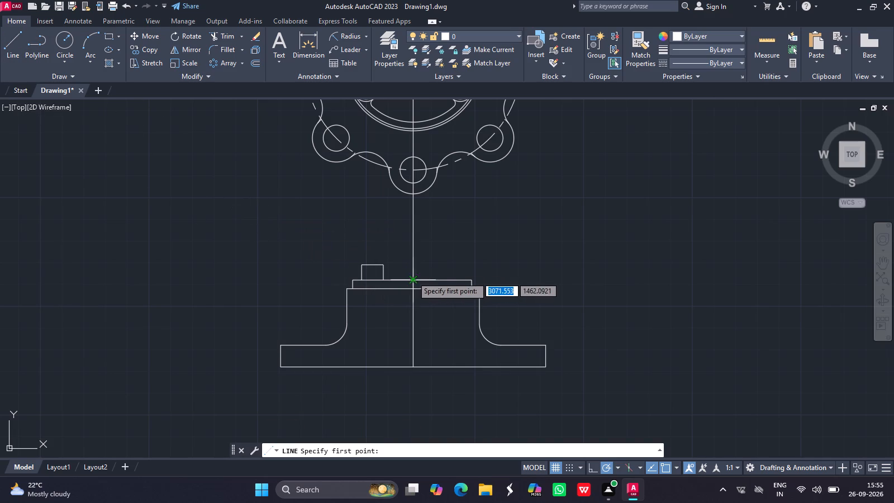
drag(383, 265, 444, 260)
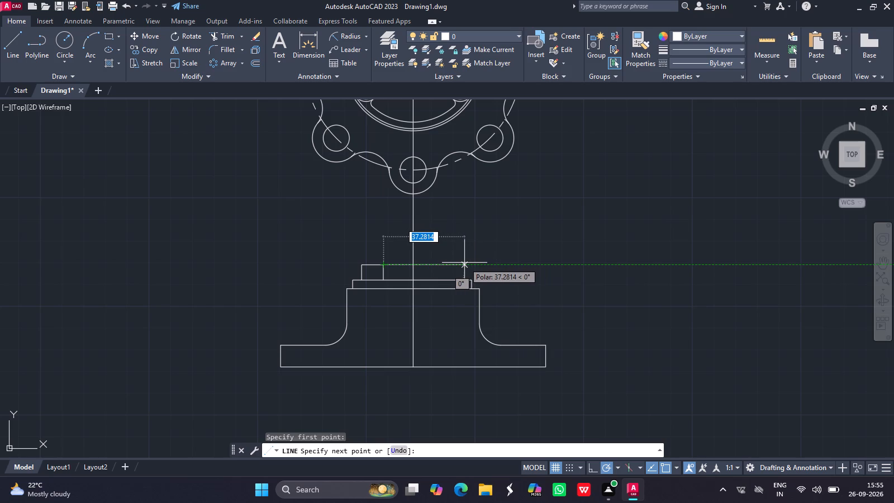
click(464, 263)
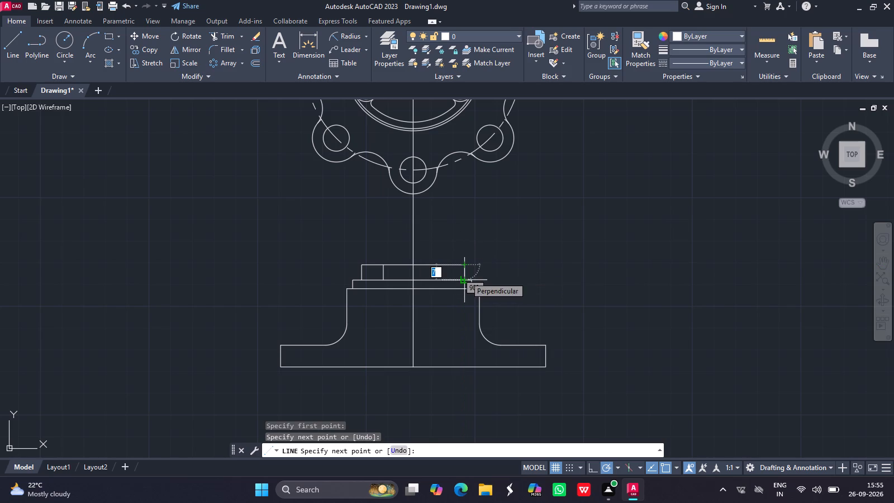
click(465, 277)
key(Return)
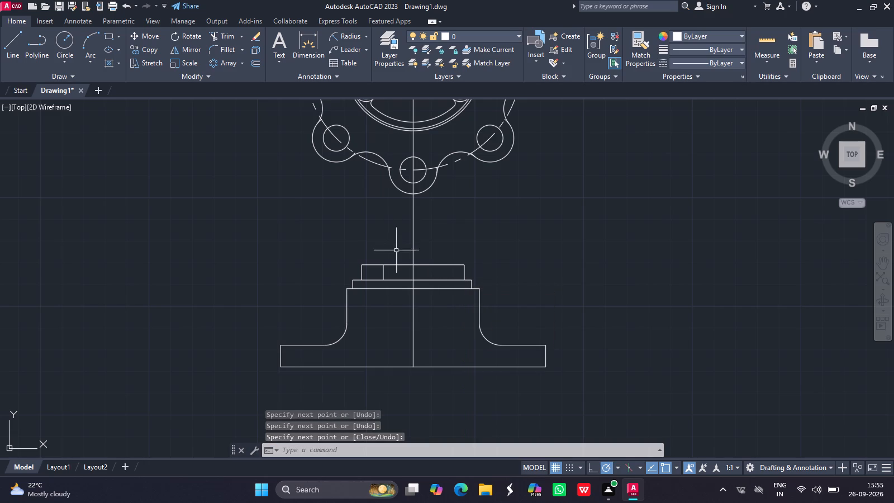
Draw a line 5 units left from the centre line along the upper block's top edge, and down to the raised step.
click(11, 42)
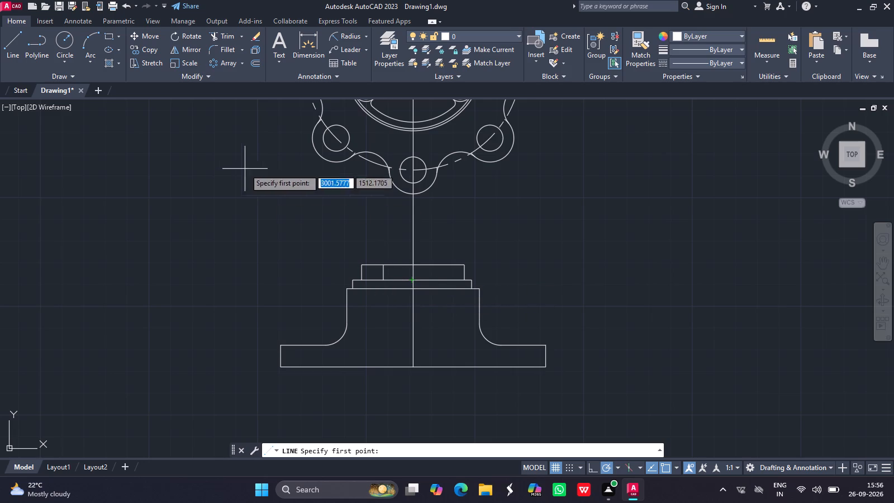
click(17, 41)
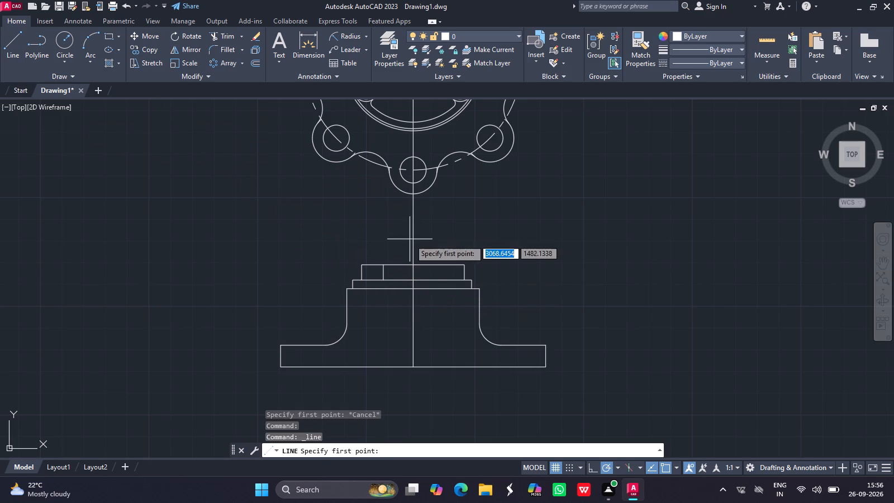
drag(413, 264, 321, 267)
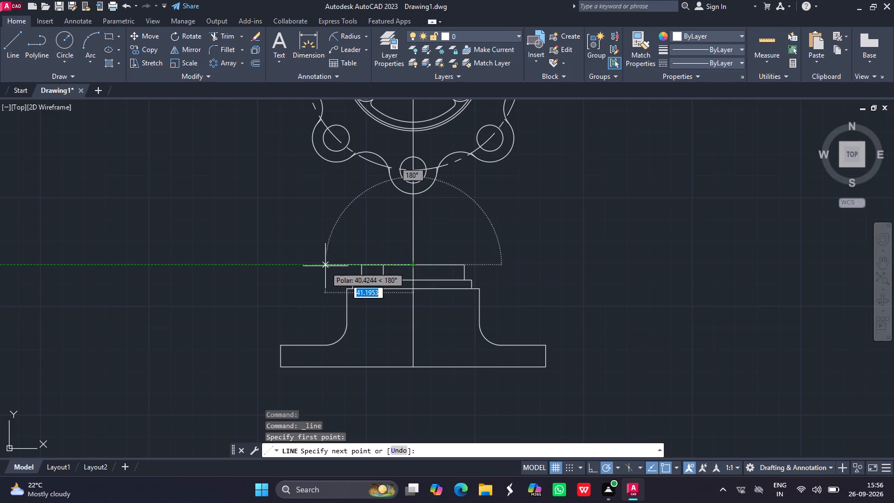
drag(321, 267, 318, 267)
key(5)
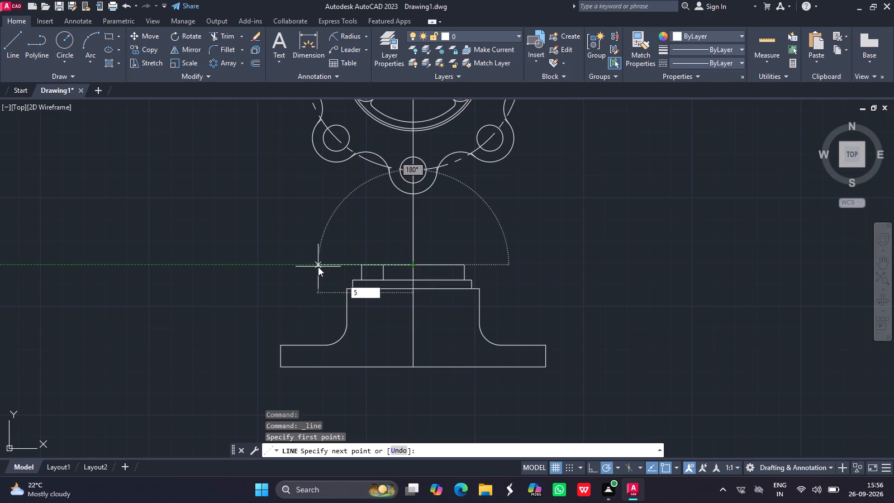
key(Return)
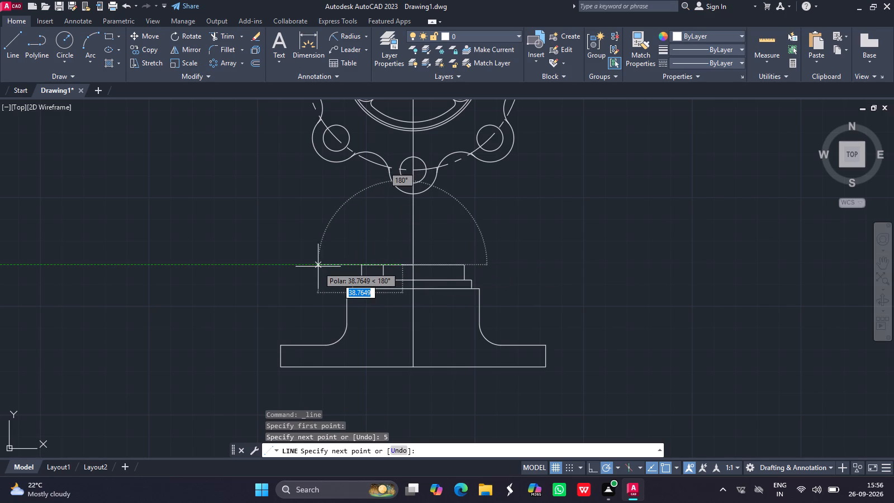
click(402, 281)
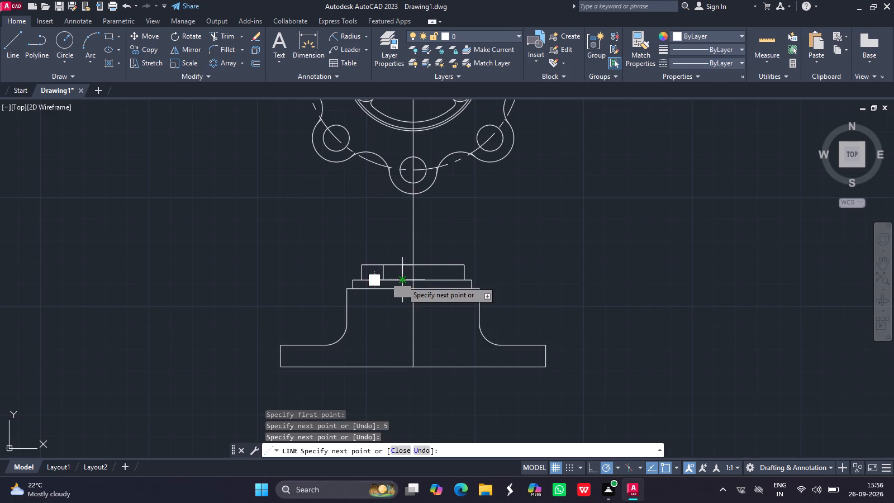
key(Return)
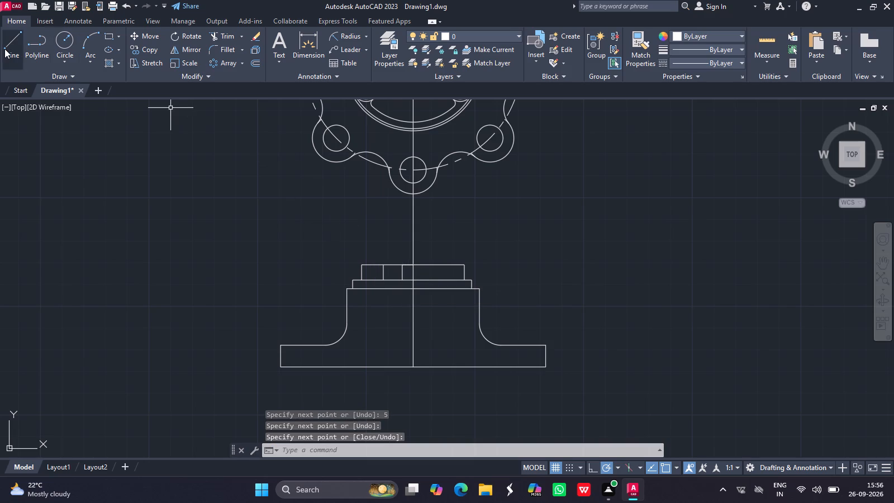
Draw a line 5 units right from the centre line along the upper block's top edge, and down to the raised step.
click(4, 49)
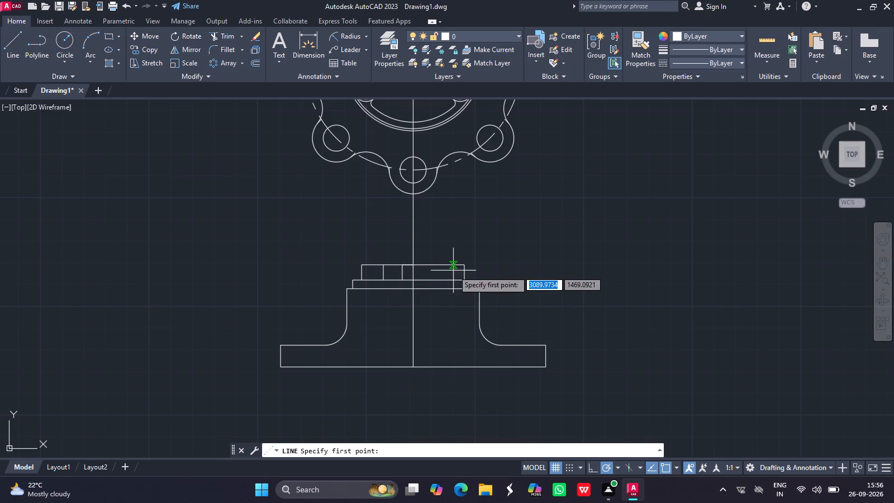
drag(416, 266, 525, 266)
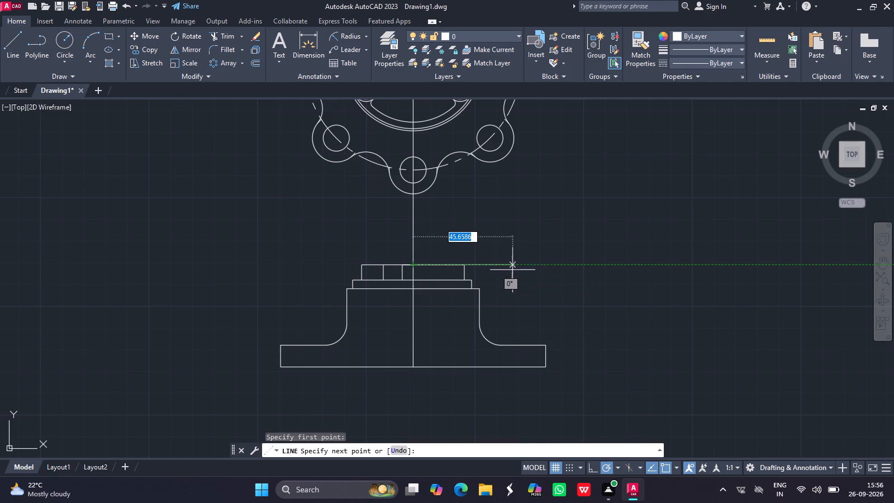
drag(525, 266, 535, 262)
key(5)
key(Return)
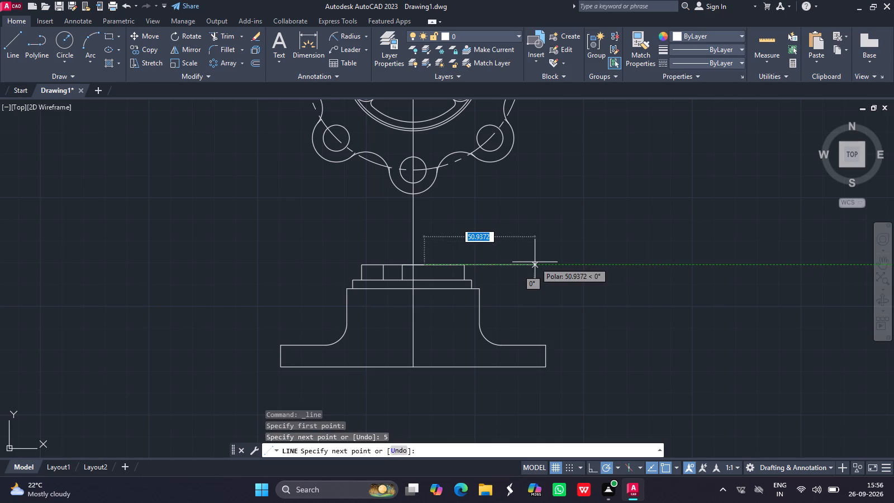
click(423, 278)
key(Return)
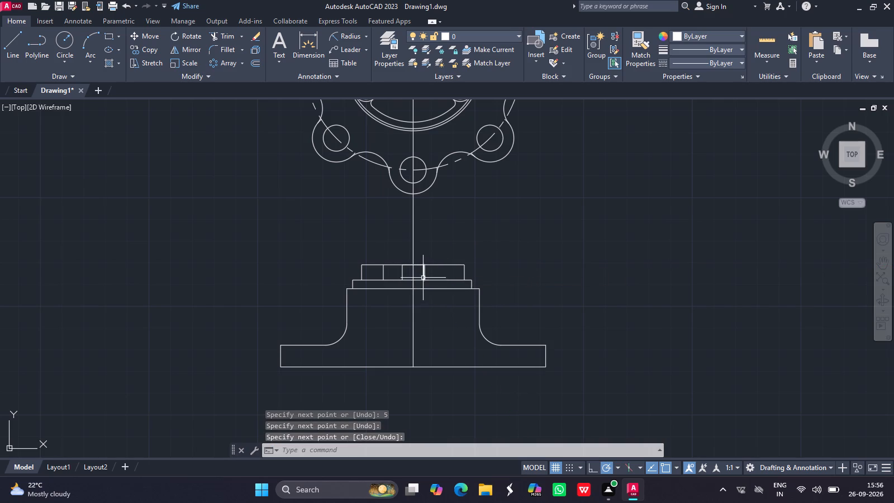
Draw a line 10 units left from the upper block's top-right corner, and down to the raised step's top edge.
click(11, 45)
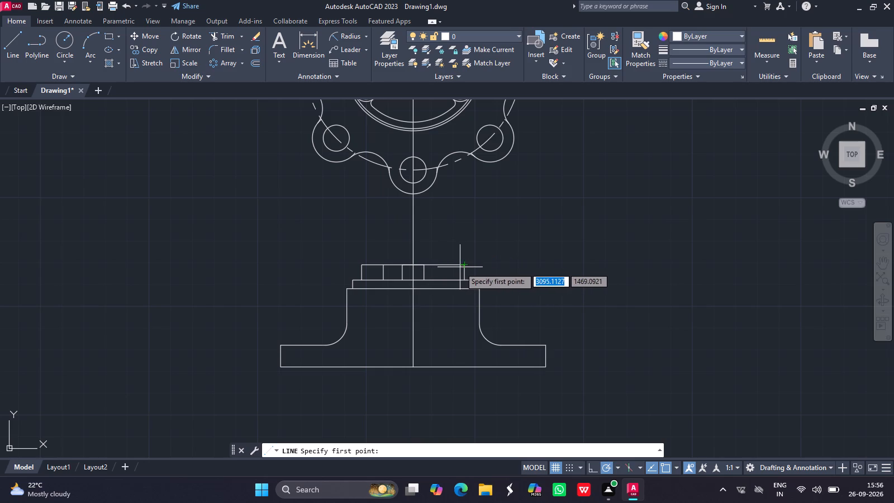
drag(464, 266, 359, 266)
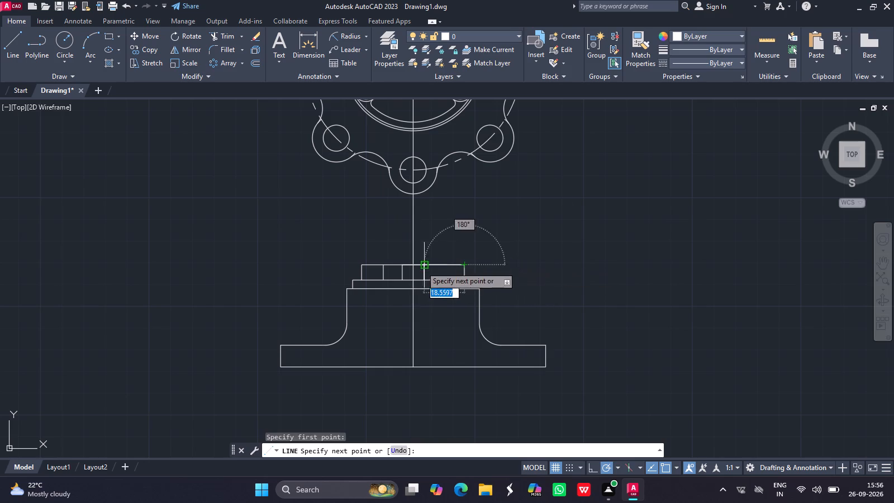
drag(359, 266, 322, 270)
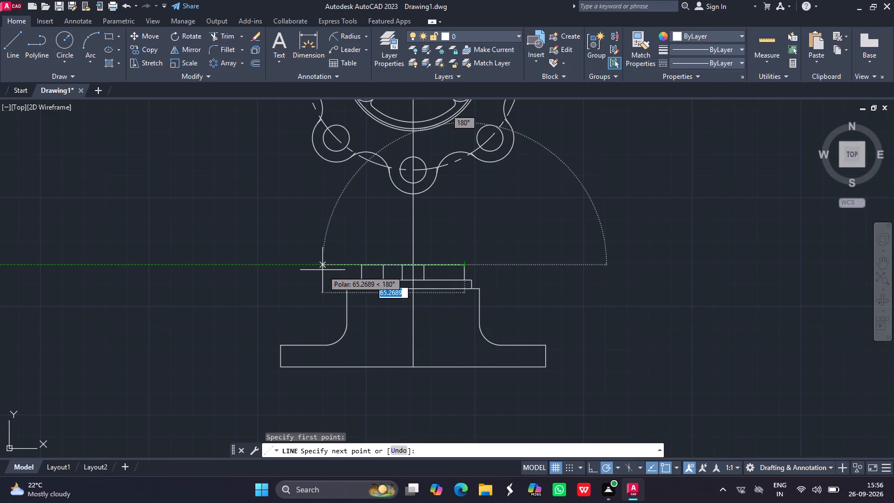
text(10)
key(Return)
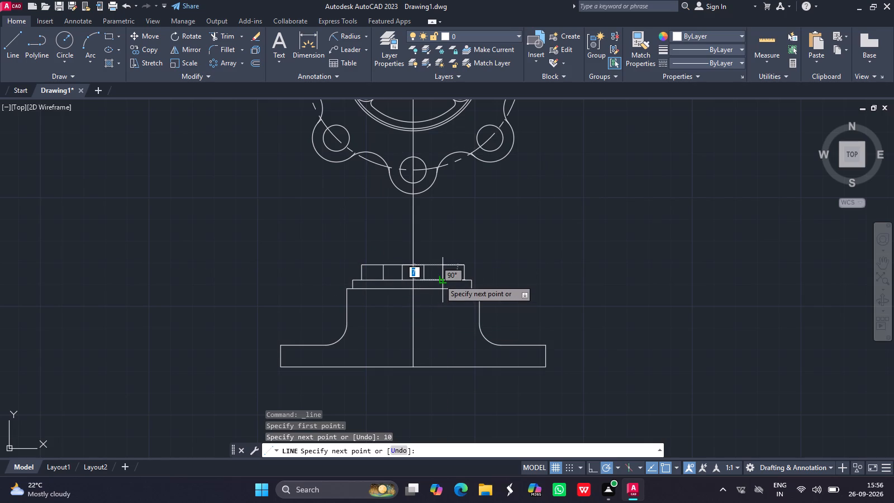
click(439, 278)
key(Return)
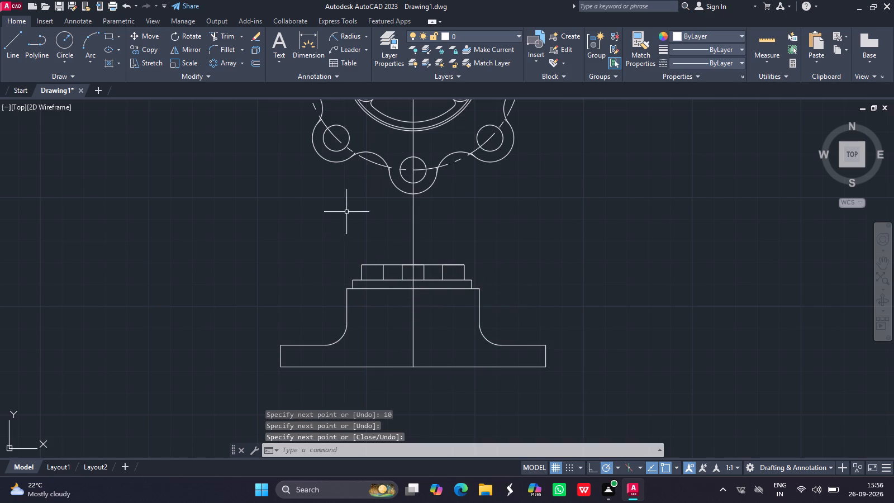
Trim the upper block's top edge between the three small blocks and the overlapping line on the right block's top.
click(221, 34)
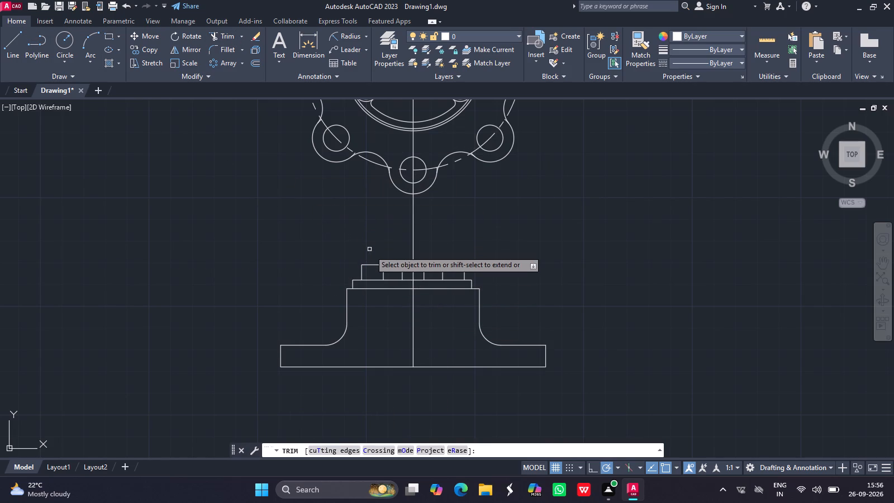
click(395, 263)
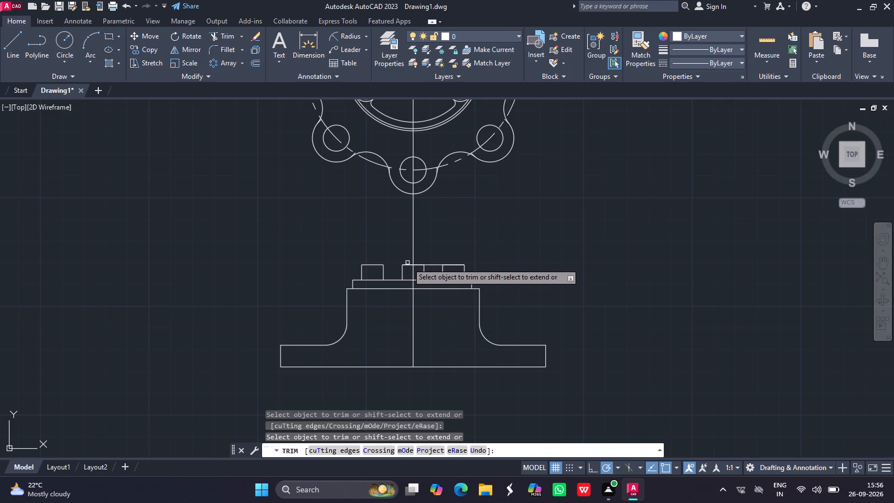
drag(410, 264, 419, 264)
click(419, 264)
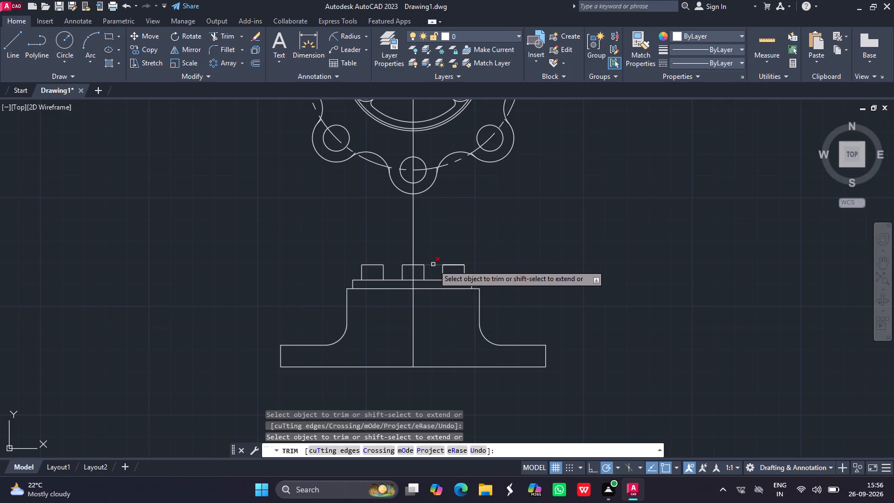
click(433, 264)
key(Escape)
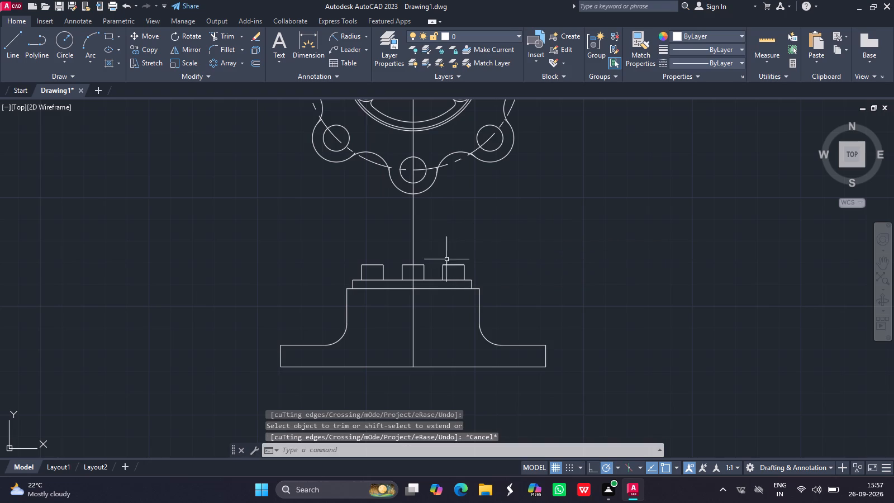
click(223, 37)
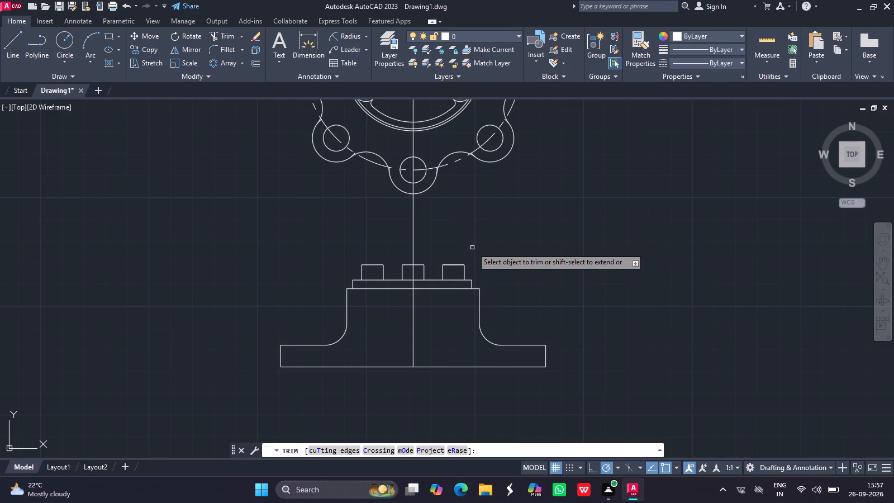
click(459, 265)
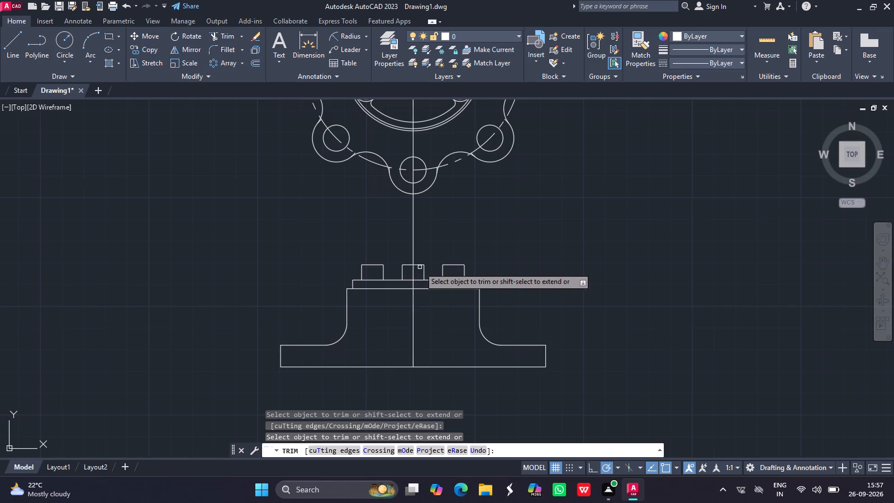
key(Escape)
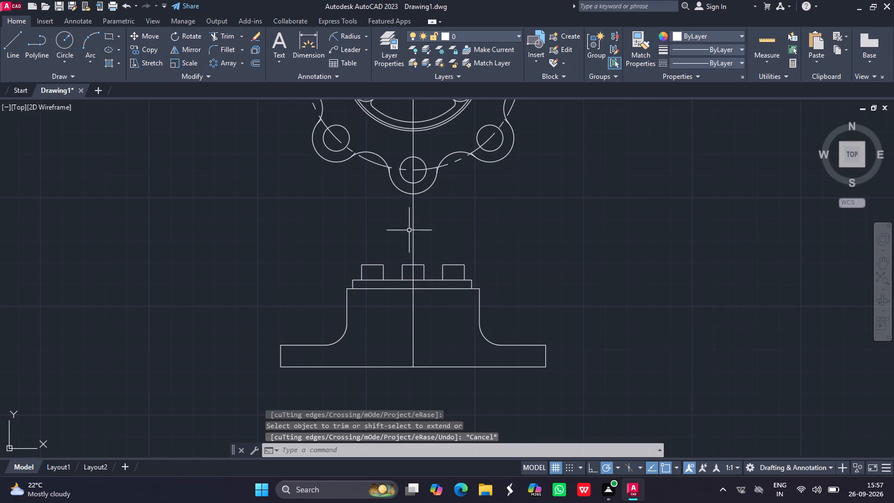
Erase the vertical centre line running through the side view and the flange.
click(413, 234)
key(Delete)
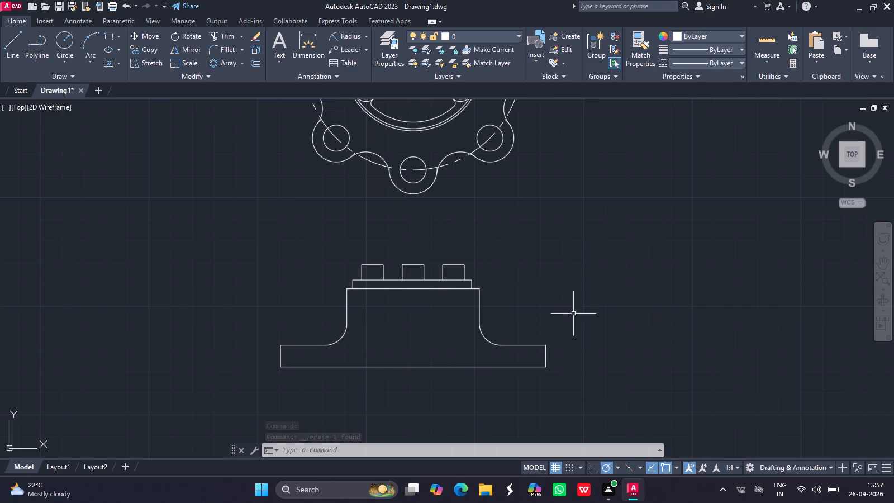
Move the entire side view straight up, closer to the flange's round view and still aligned with it.
click(882, 263)
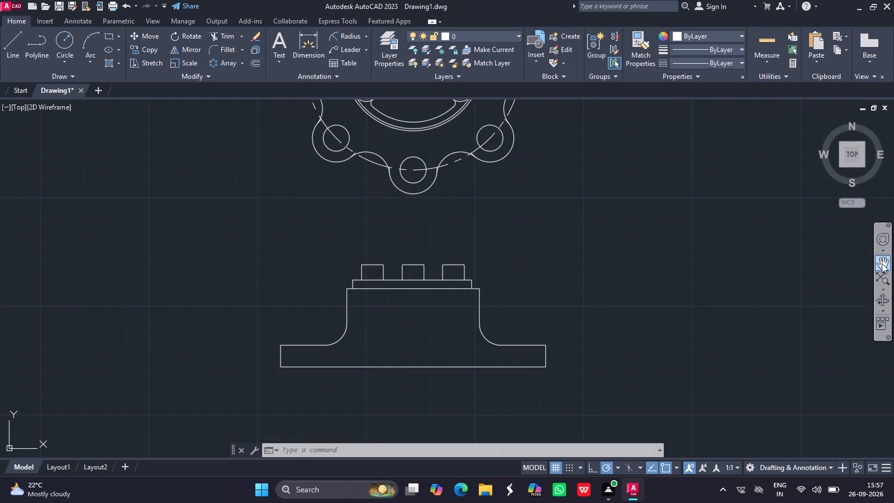
ctrl+scroll(524, 194, down, 1)
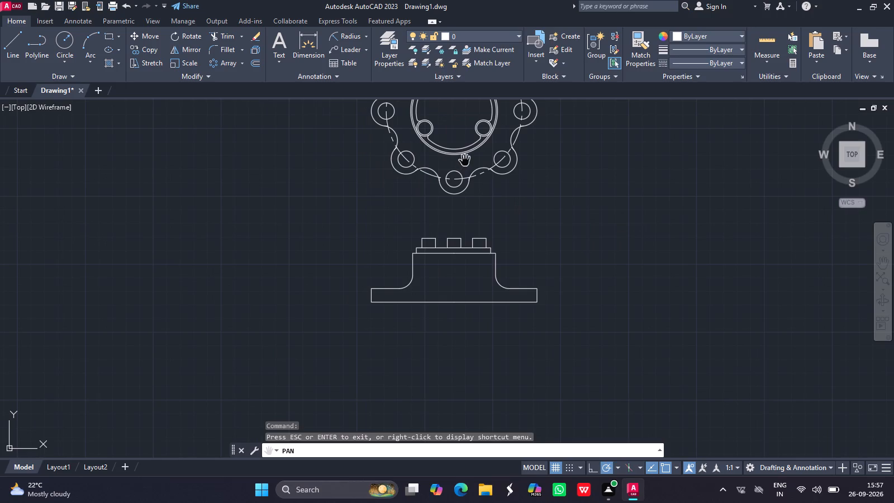
drag(465, 161, 406, 255)
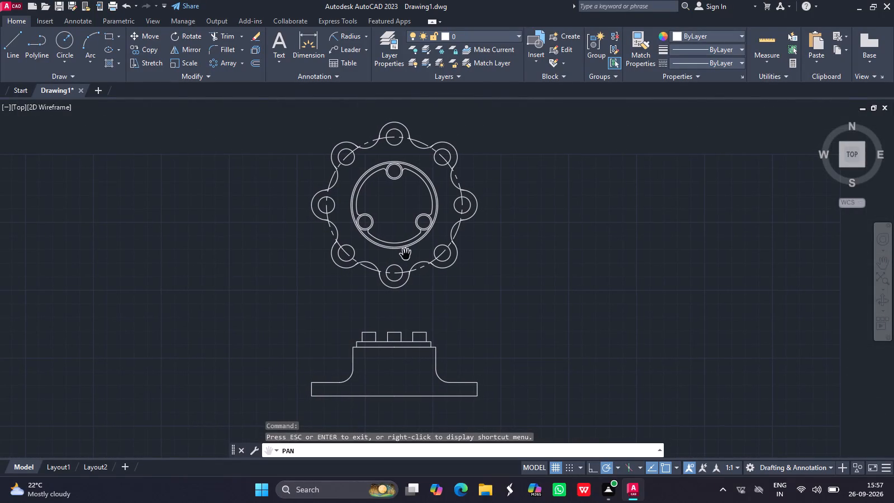
key(Escape)
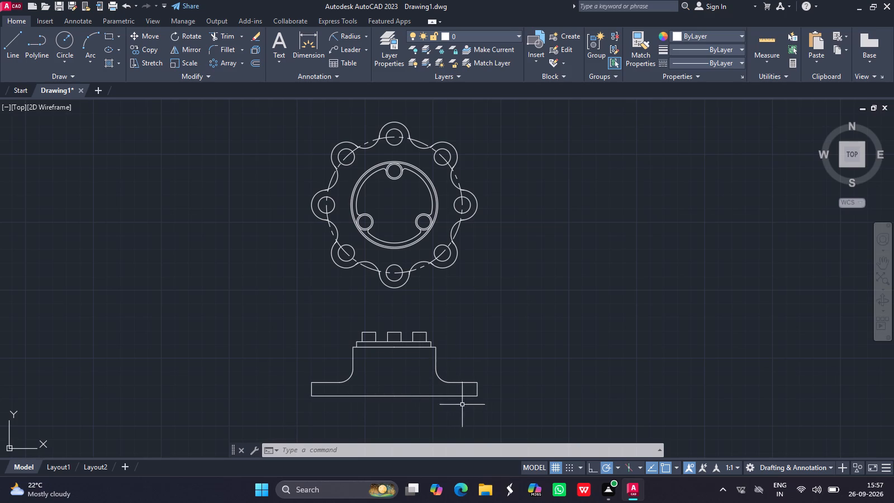
drag(500, 398, 413, 325)
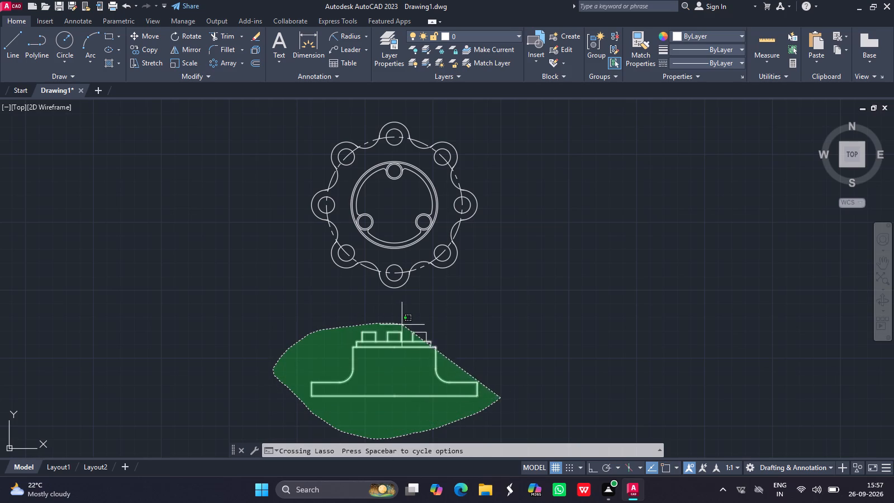
drag(413, 325, 540, 387)
key(comma)
key(BackSpace)
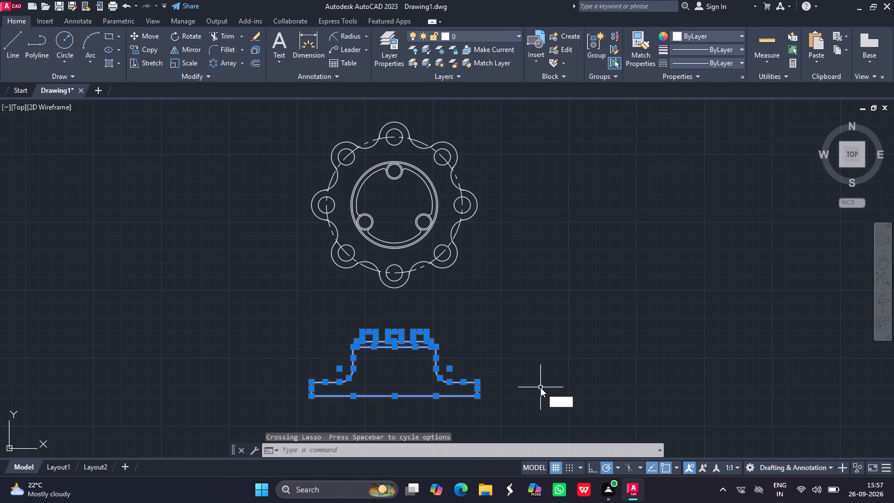
text(move)
key(Return)
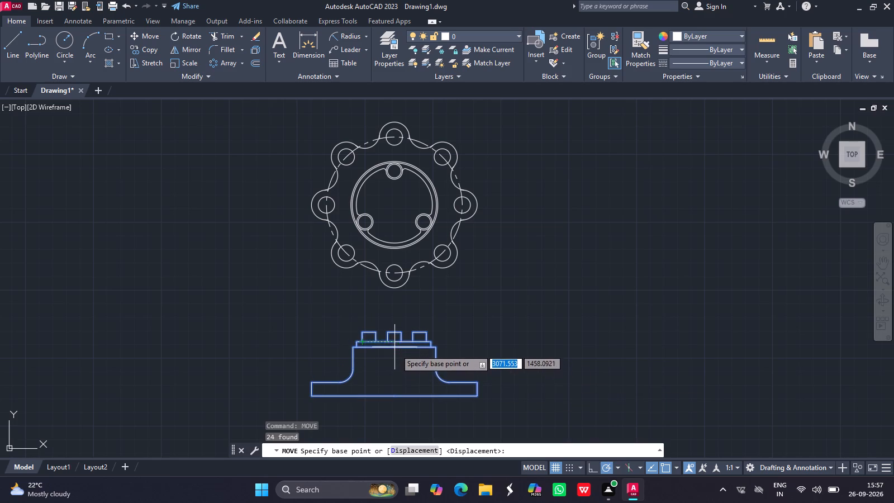
drag(396, 349, 394, 331)
click(394, 331)
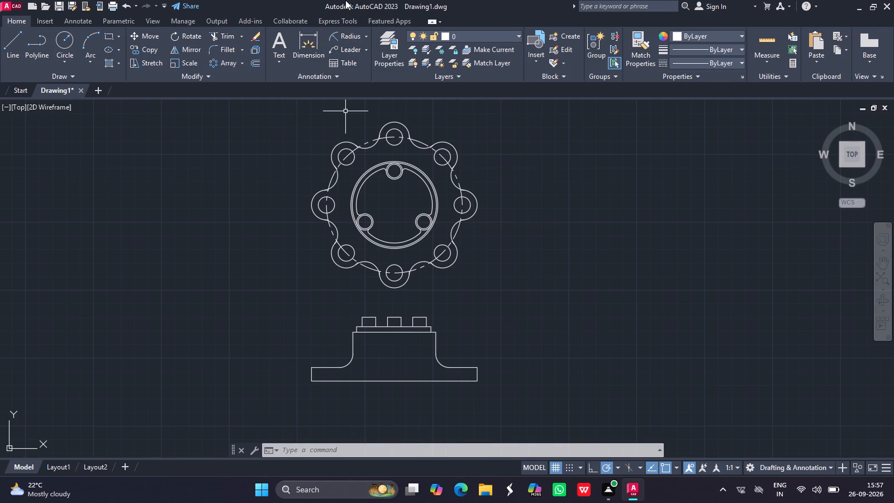
Add a vertical linear dimension from the flange's centre to the centre of the top inner boss circle.
click(364, 32)
click(355, 58)
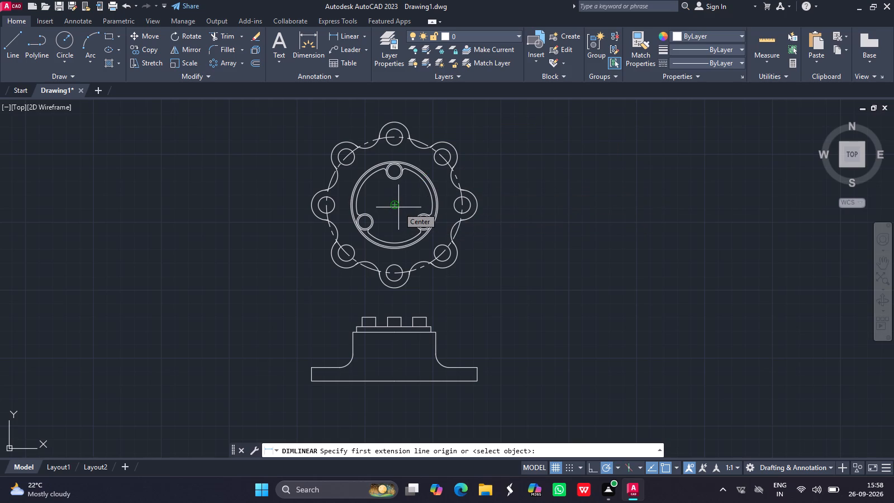
click(396, 206)
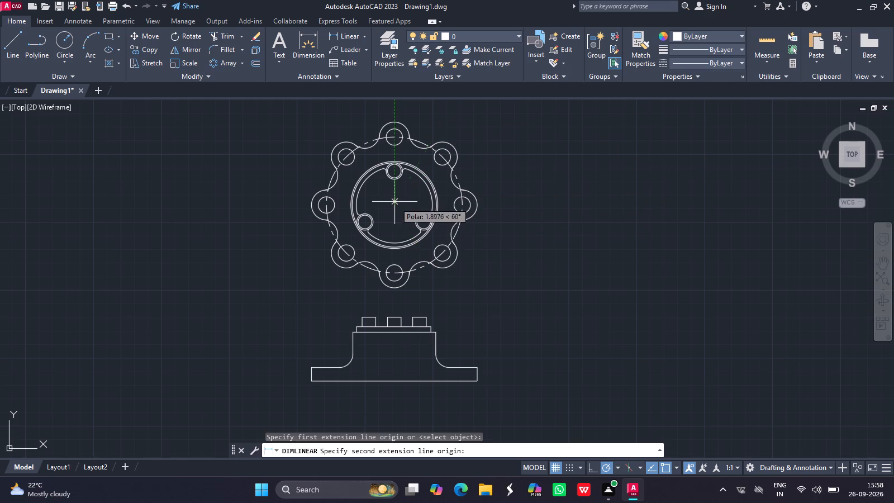
drag(393, 169, 403, 178)
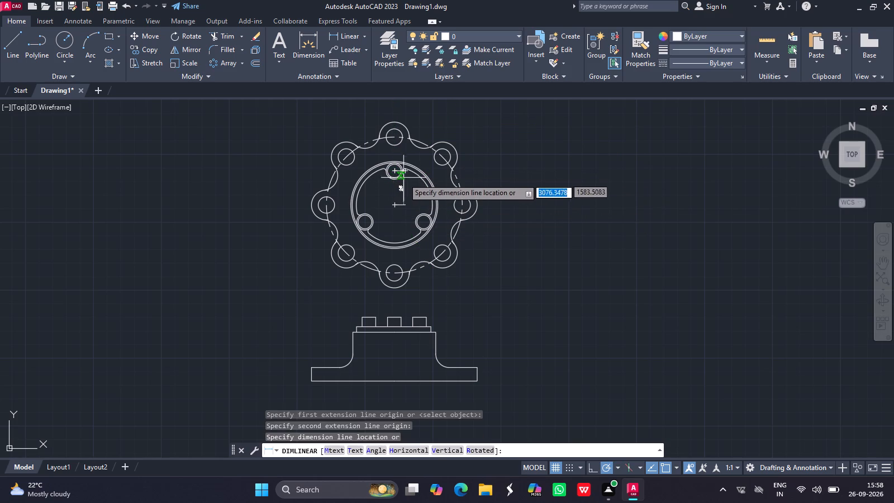
drag(403, 178, 405, 181)
click(405, 181)
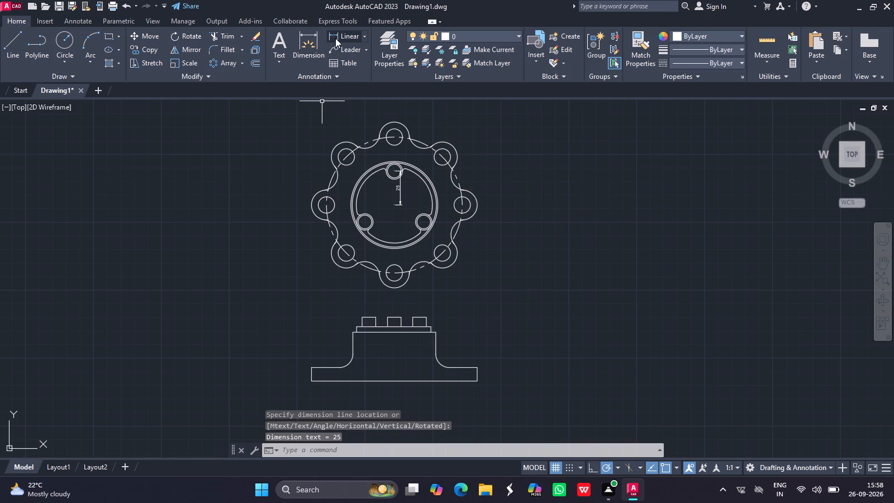
Add a linear dimension for the raised step's height, placed just beyond its right end in the side view.
click(339, 39)
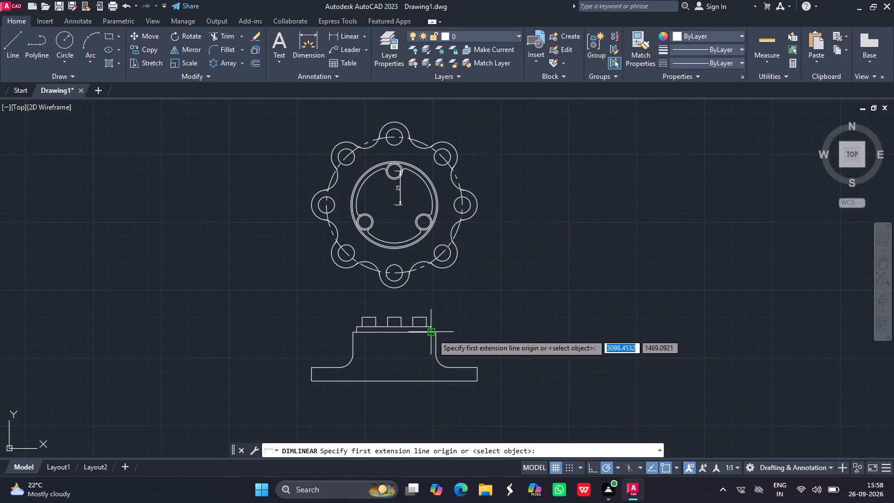
ctrl+scroll(455, 326, up, 1)
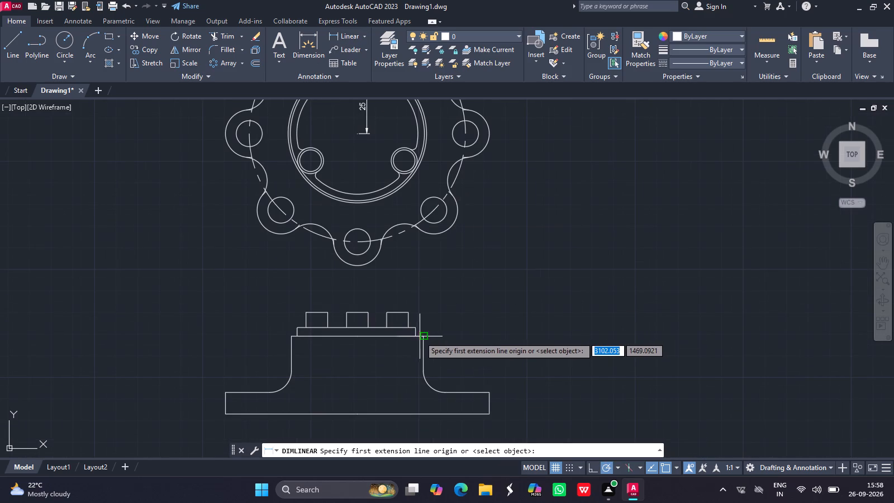
drag(417, 336, 415, 329)
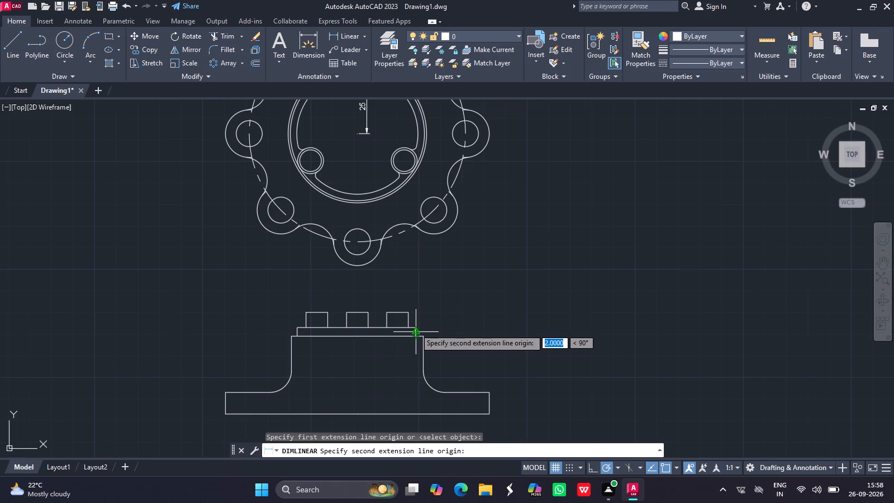
drag(415, 329, 415, 328)
drag(415, 328, 432, 328)
click(432, 328)
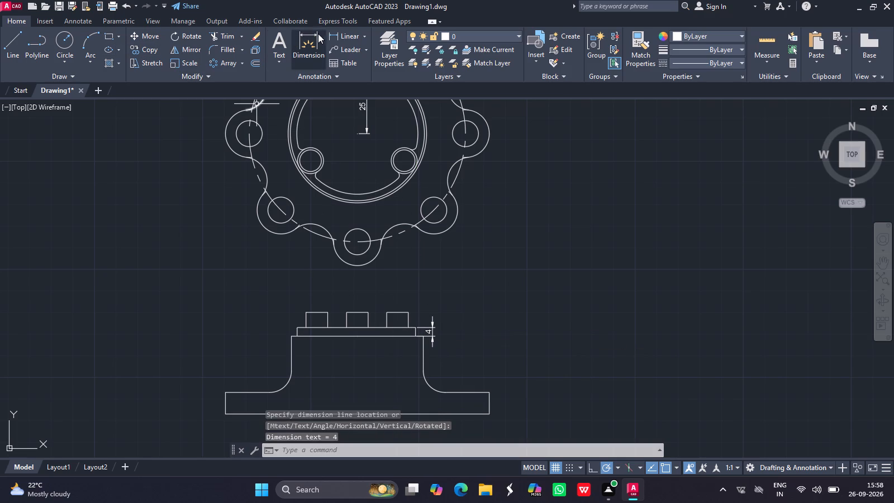
Add a linear dimension for the left small block's height, placed to the left of the block.
click(332, 34)
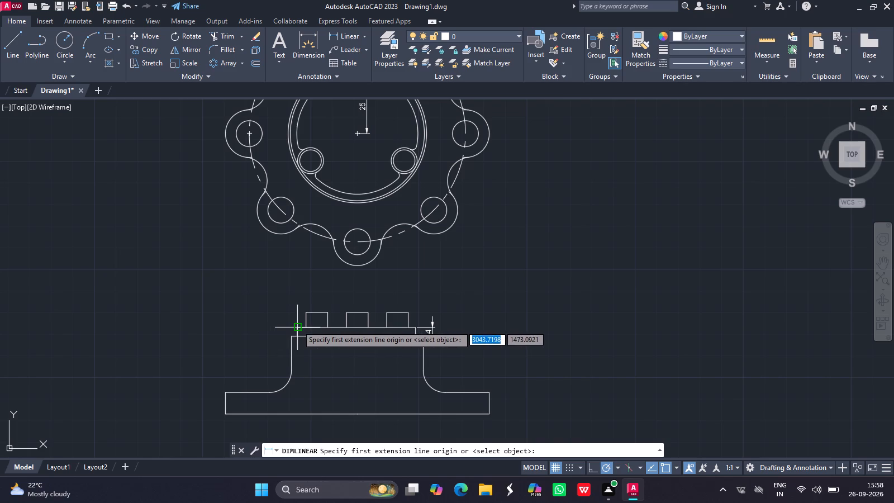
drag(298, 326, 307, 312)
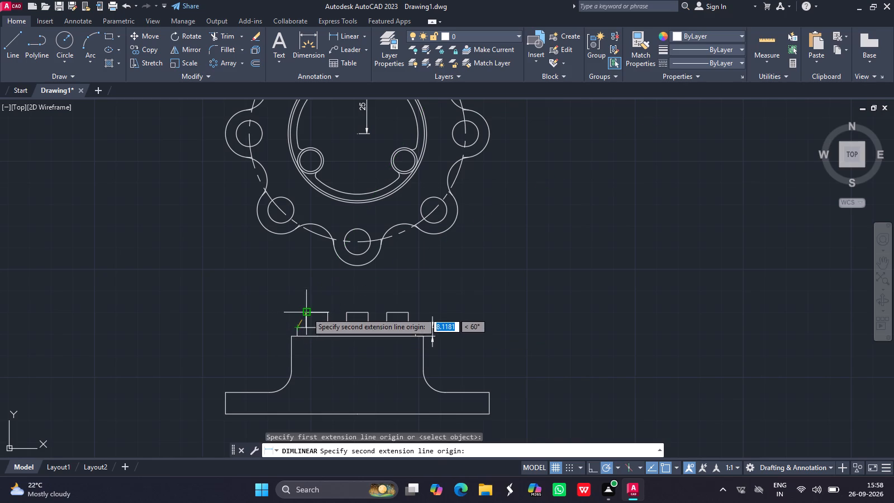
drag(307, 312, 277, 316)
click(277, 316)
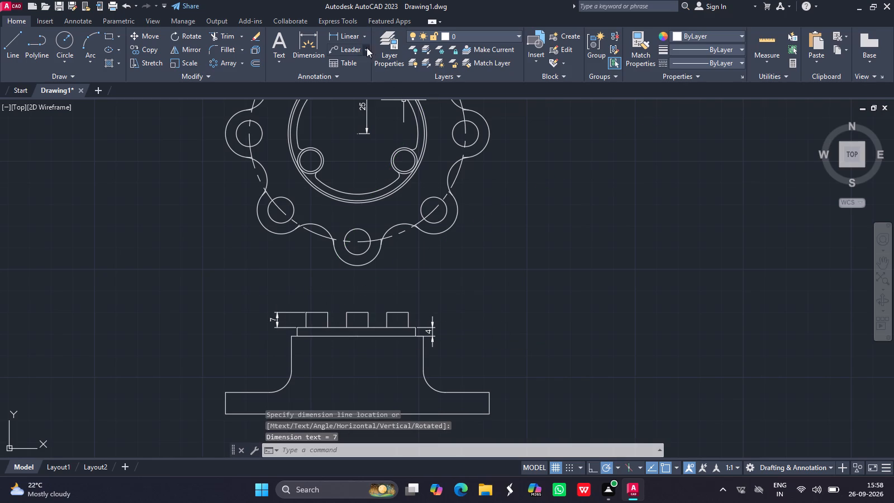
Add a vertical linear dimension from the base plate's top edge to the central body's top, placed left of the side view.
click(341, 33)
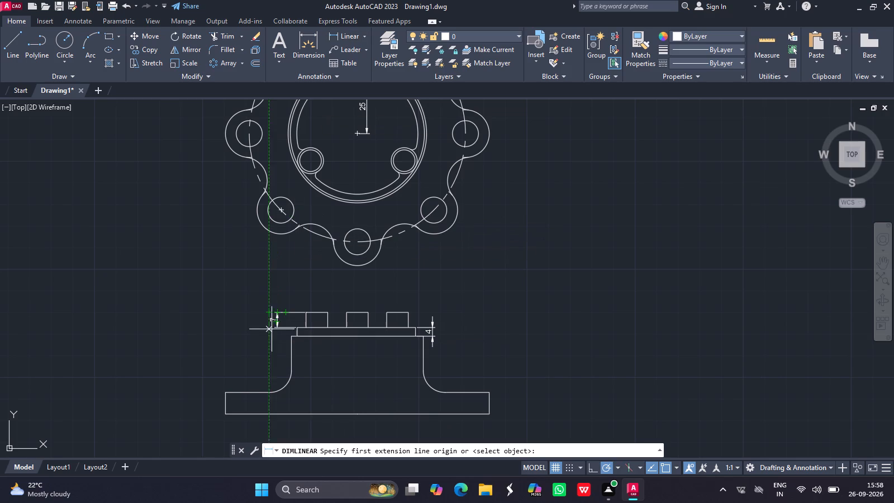
click(227, 392)
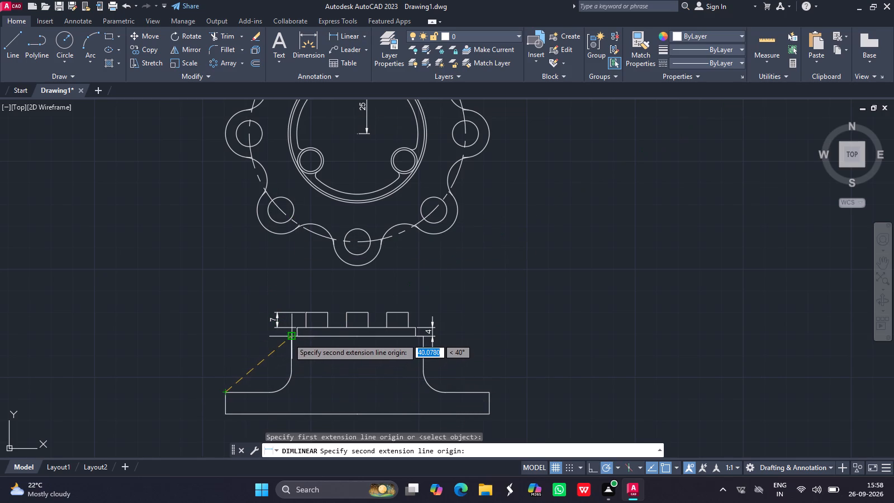
drag(288, 338, 214, 345)
click(214, 345)
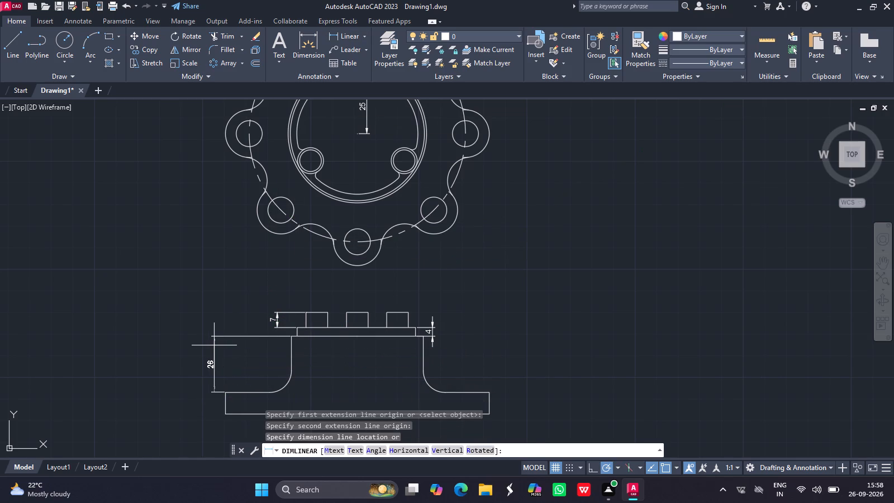
Add a linear dimension for the base plate's thickness, placed just beyond its right end in the side view.
click(338, 36)
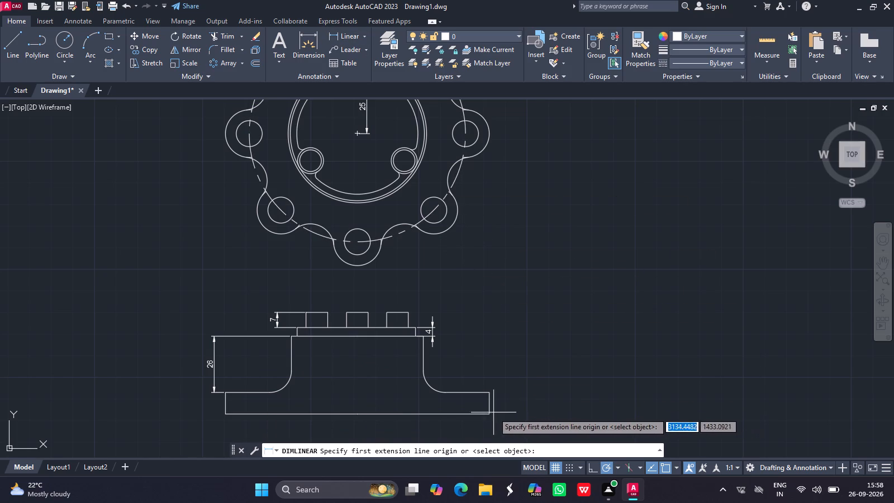
drag(492, 413, 490, 396)
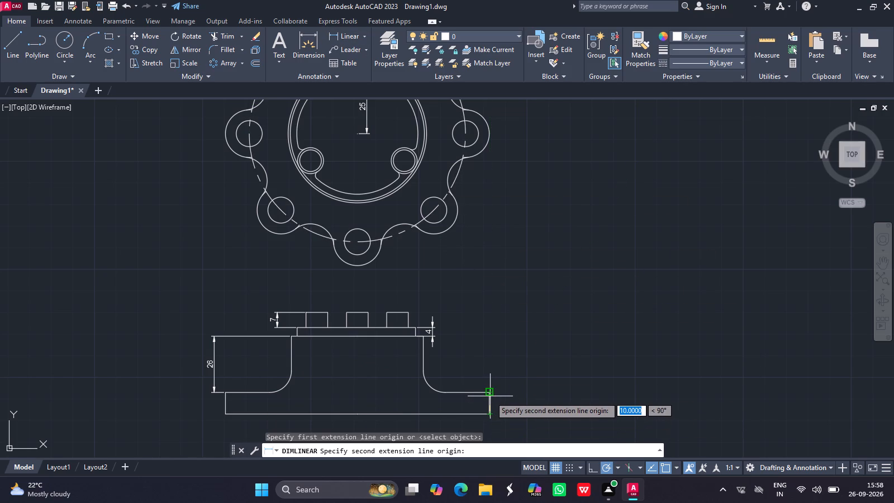
drag(490, 396, 489, 393)
drag(489, 393, 502, 398)
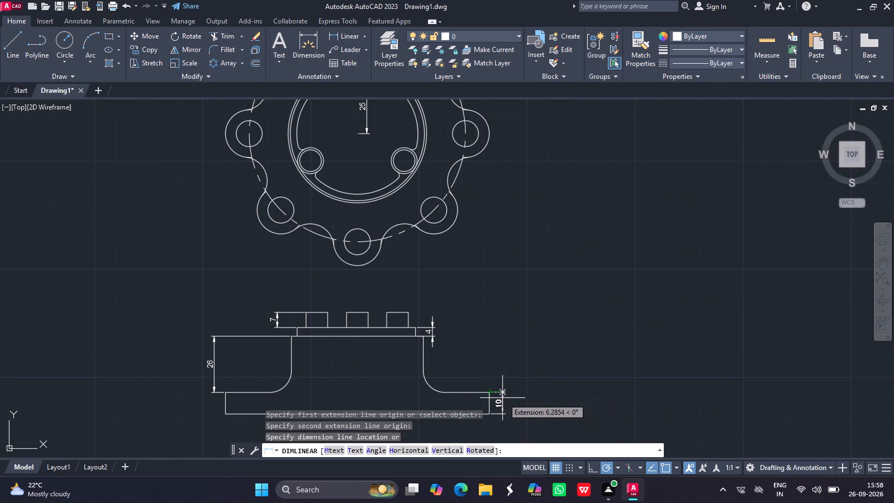
click(502, 398)
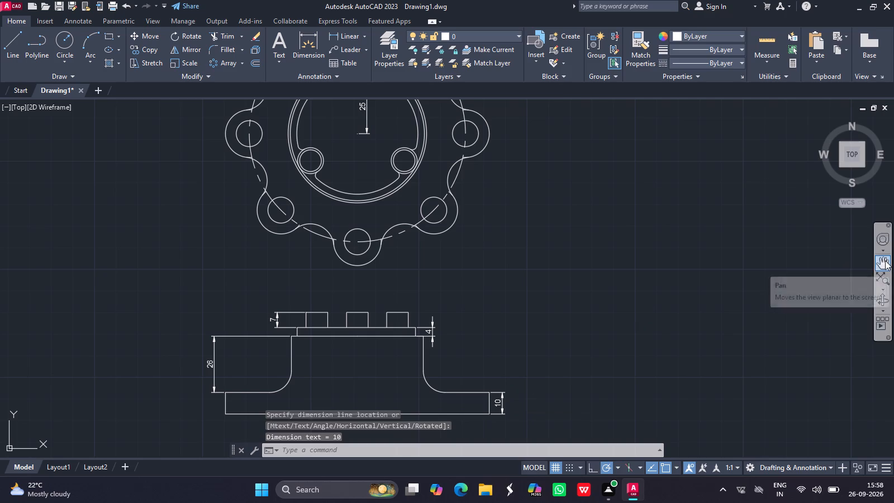
Add a horizontal linear dimension for the base plate's full width, placed just below the side view.
click(885, 260)
drag(358, 228, 357, 164)
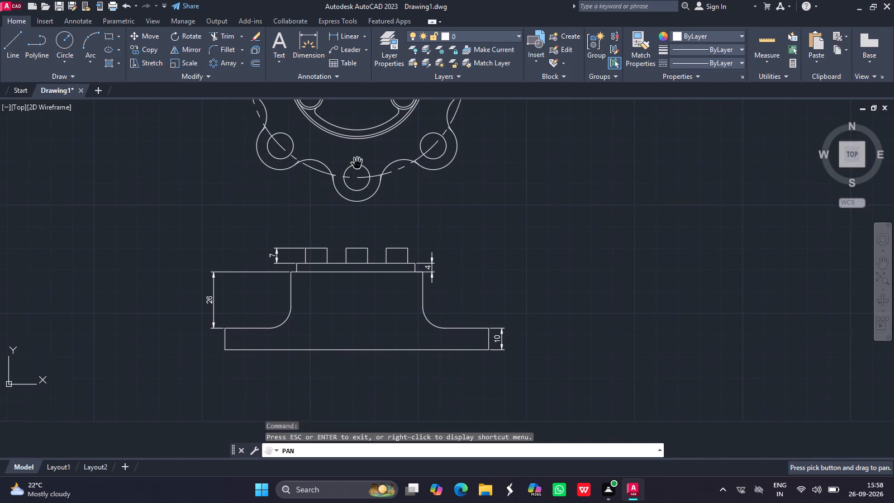
key(Escape)
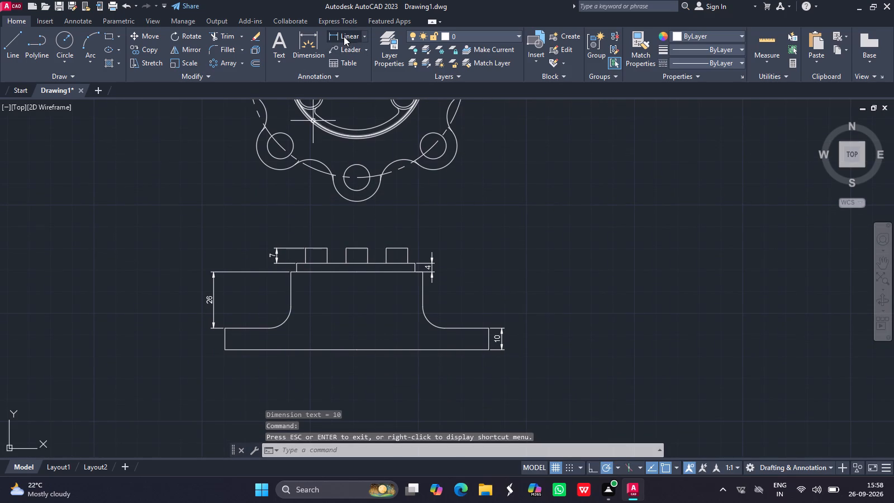
click(343, 36)
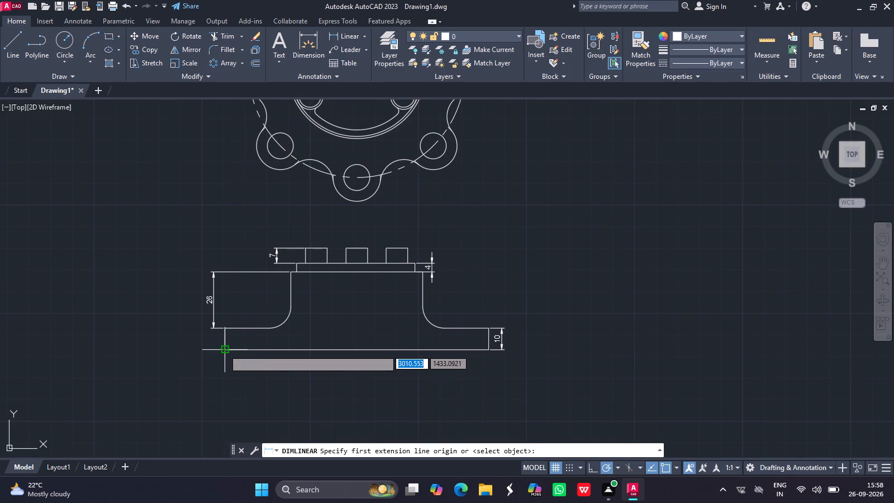
click(223, 349)
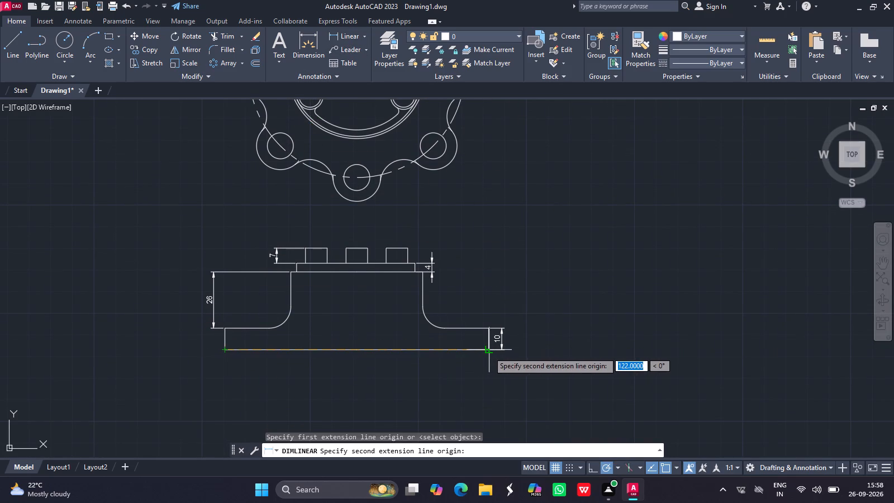
drag(488, 352, 491, 363)
click(491, 363)
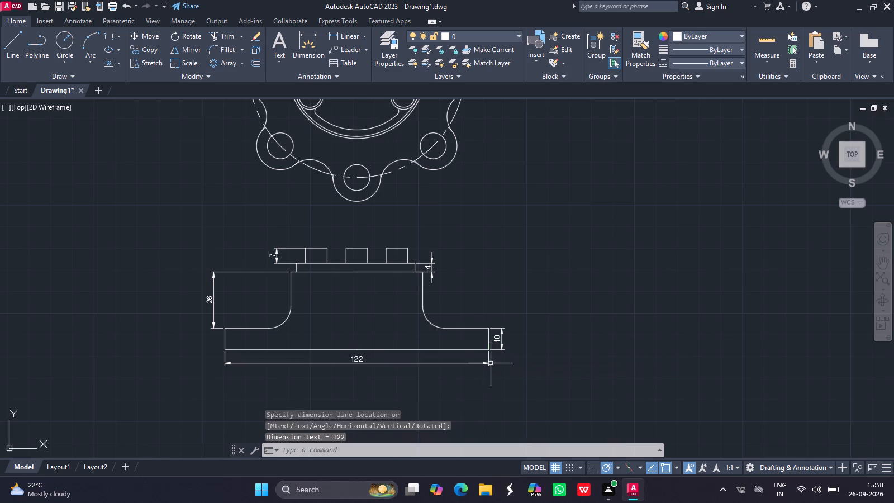
Add a radius dimension to the outer of the two large concentric circles, with its text below and right of the round view.
ctrl+scroll(381, 254, down, 1)
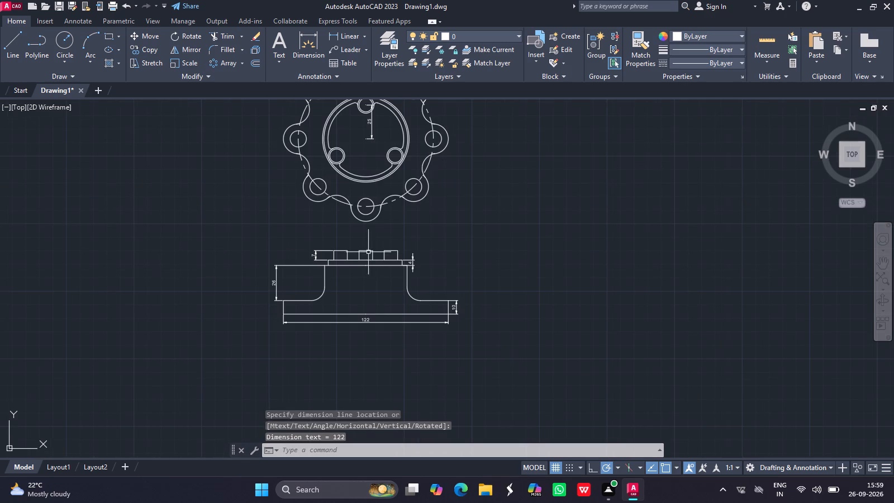
click(885, 264)
drag(377, 214, 430, 245)
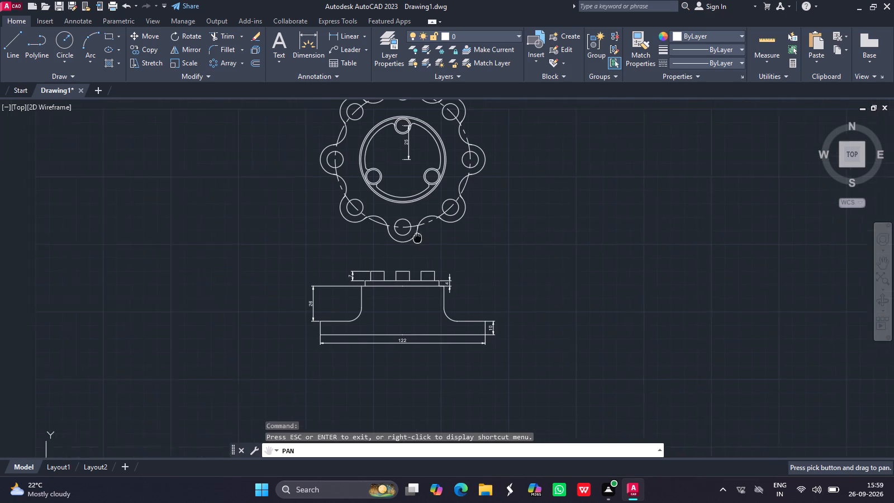
drag(430, 245, 395, 283)
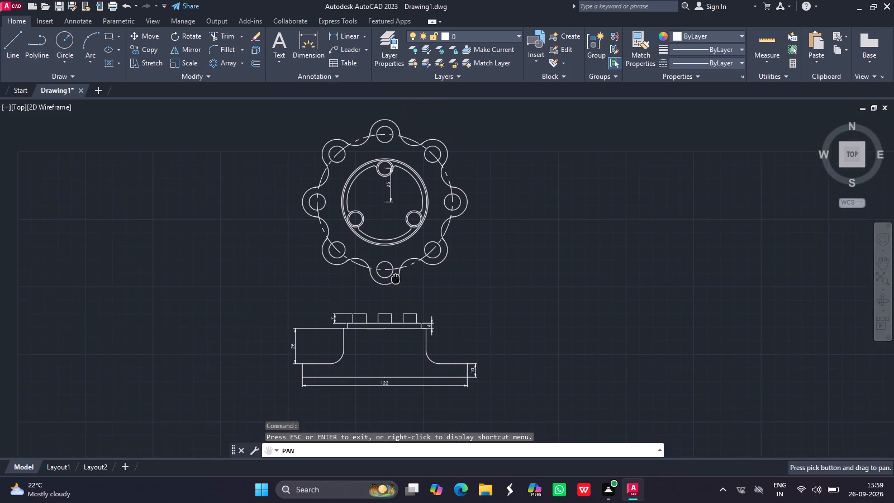
drag(395, 283, 395, 302)
drag(395, 302, 398, 284)
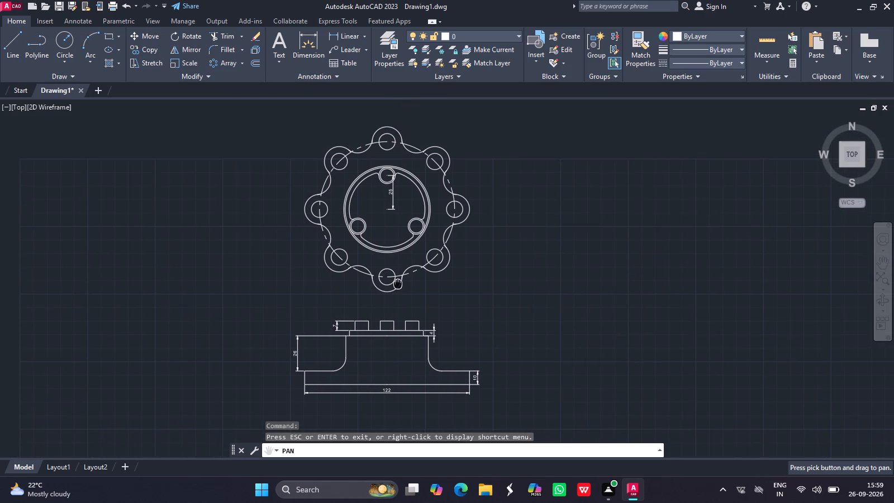
drag(398, 284, 398, 285)
key(Escape)
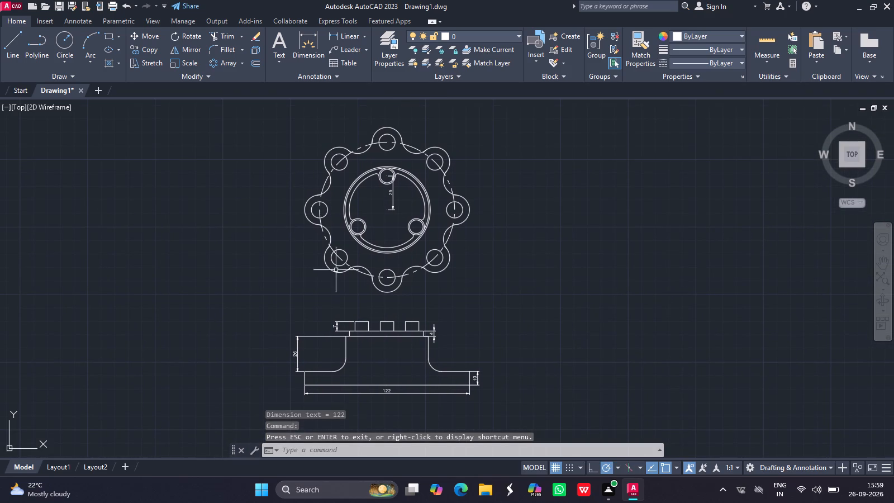
click(364, 40)
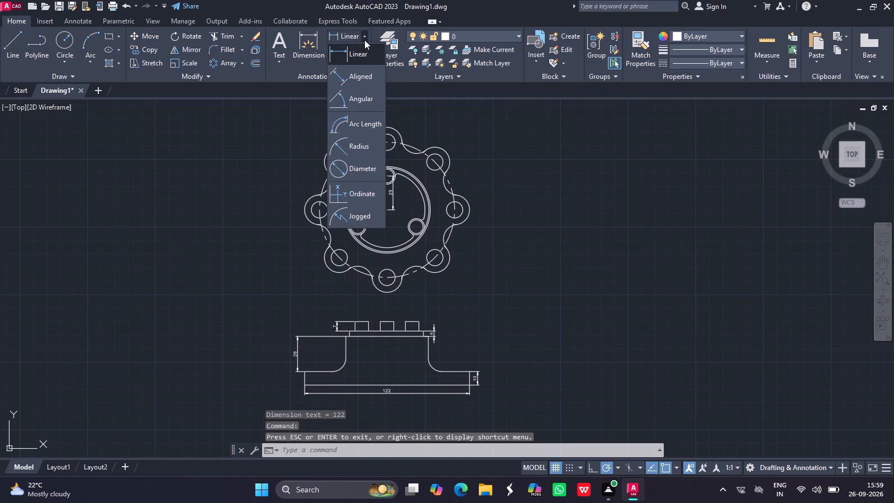
click(354, 152)
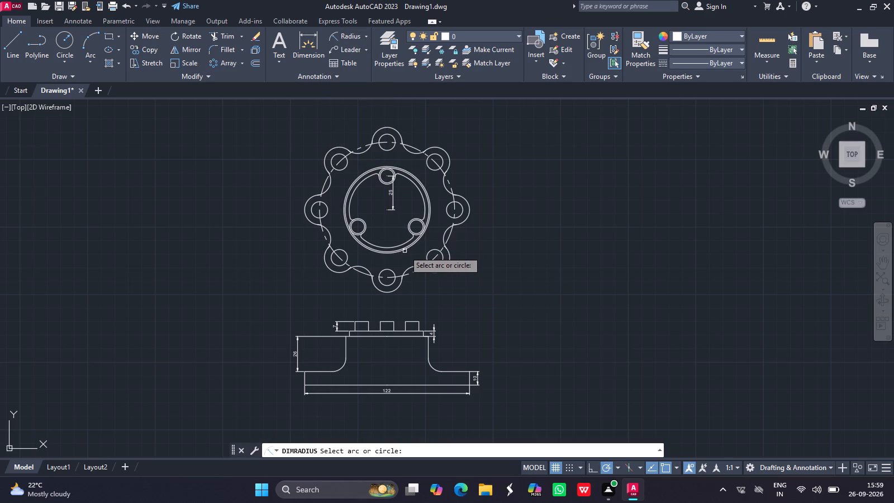
ctrl+scroll(405, 251, up, 2)
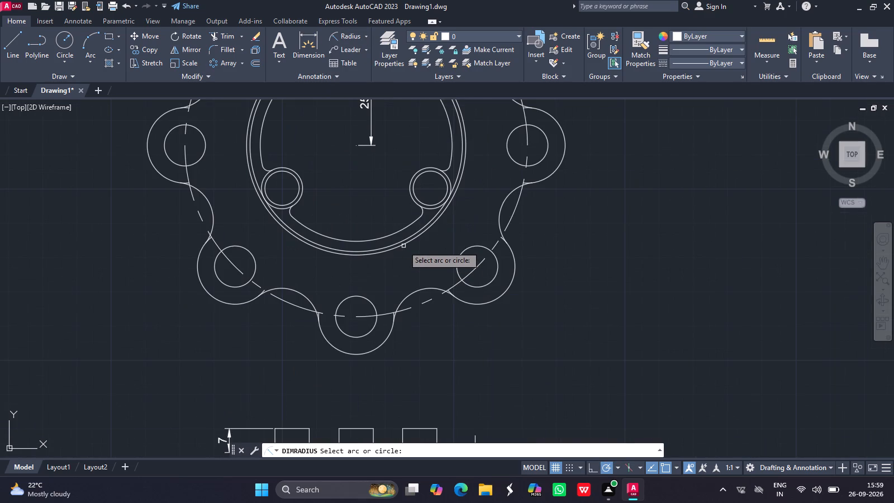
drag(402, 246, 435, 330)
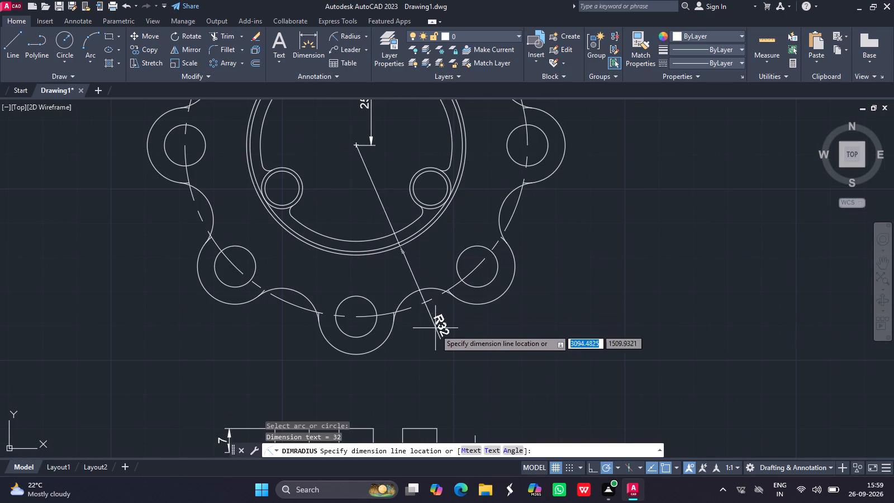
drag(435, 330, 430, 369)
click(428, 358)
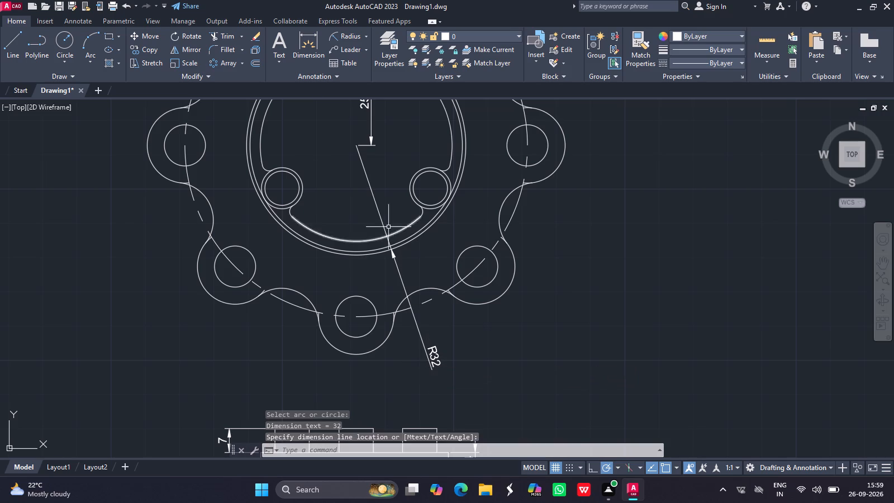
Add a radius dimension to the inner of the two large concentric circles, with its text beside the first radius dimension.
click(345, 39)
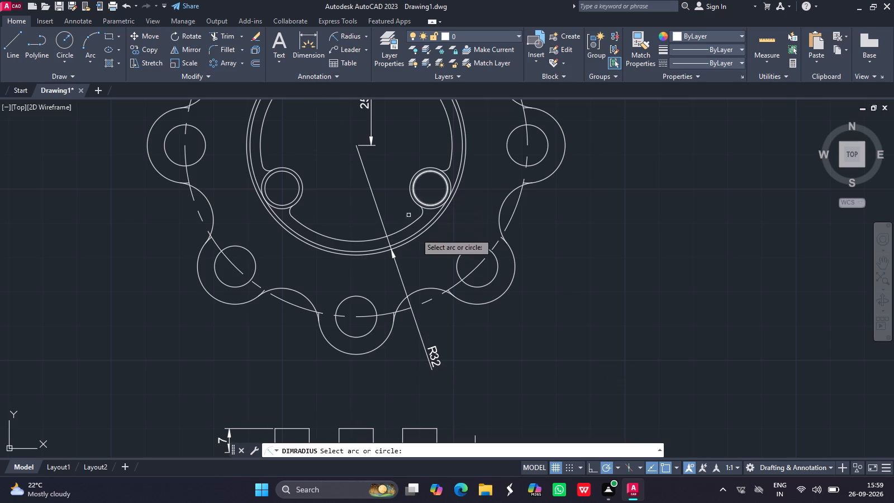
drag(413, 236, 425, 311)
click(443, 328)
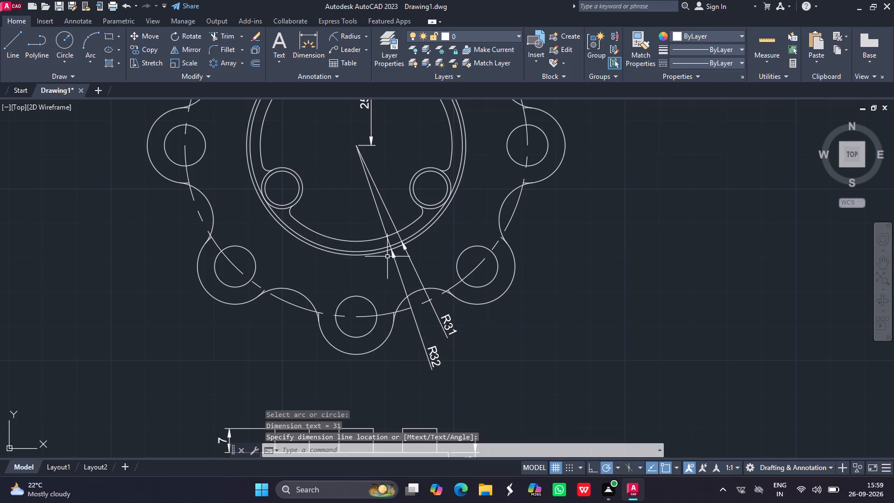
Add a radius dimension to the right-hand arc of the inner cavity outline, with its text outside the ring between two right-hand lugs.
click(344, 30)
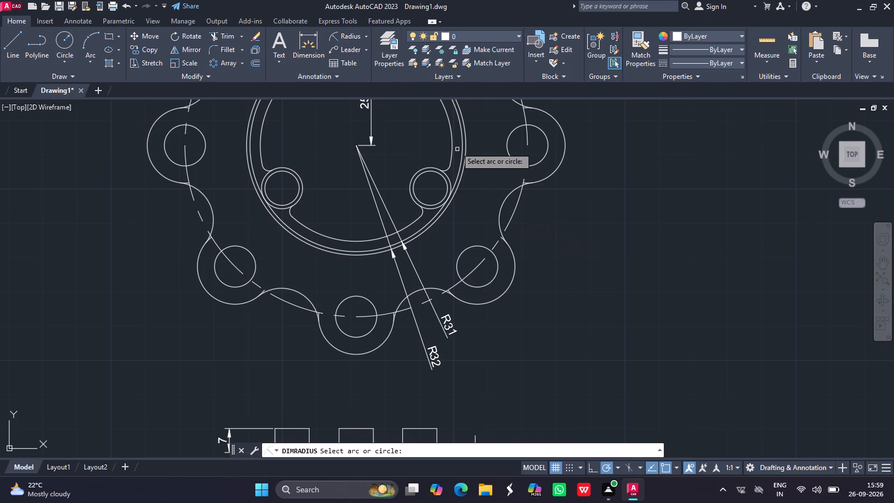
drag(452, 147, 536, 219)
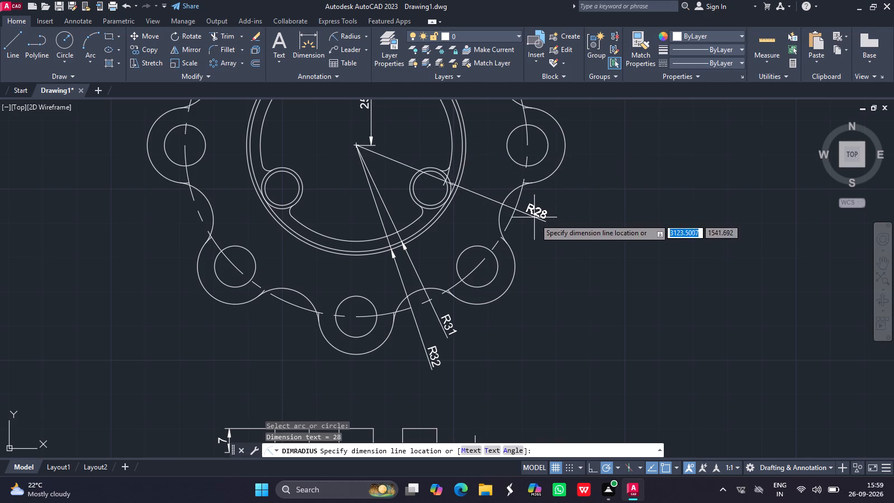
drag(536, 219, 538, 216)
click(538, 216)
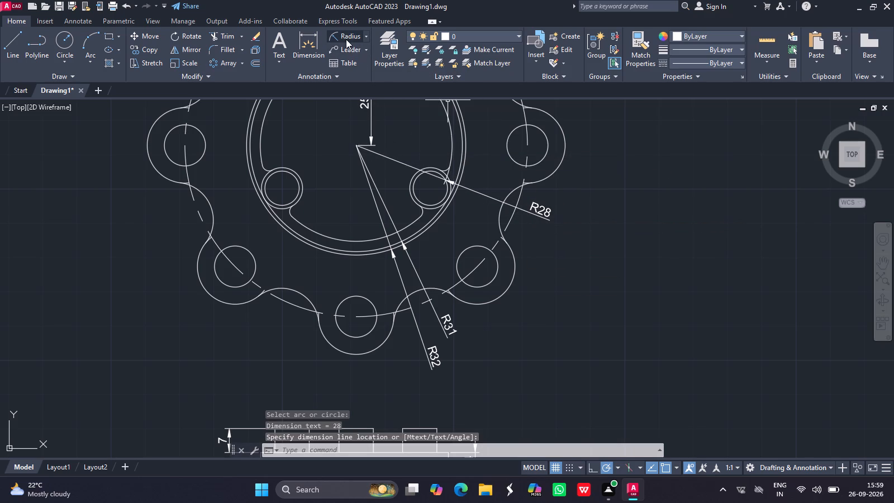
Add a radius dimension to the outer arc of the lower-left inner boss, with its text left of the ring.
click(345, 37)
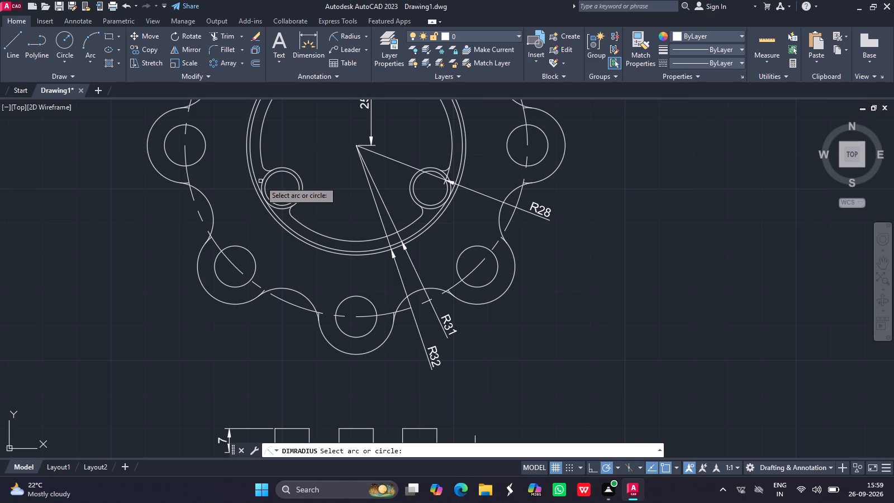
drag(262, 181, 245, 190)
click(245, 190)
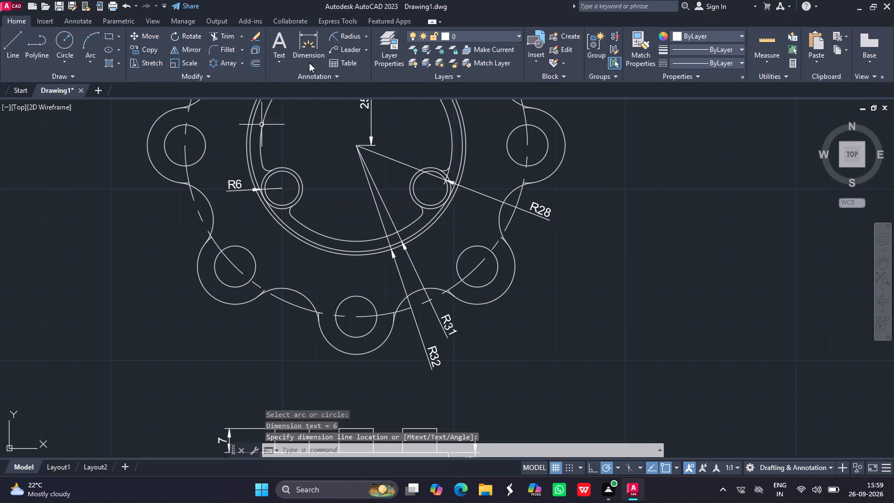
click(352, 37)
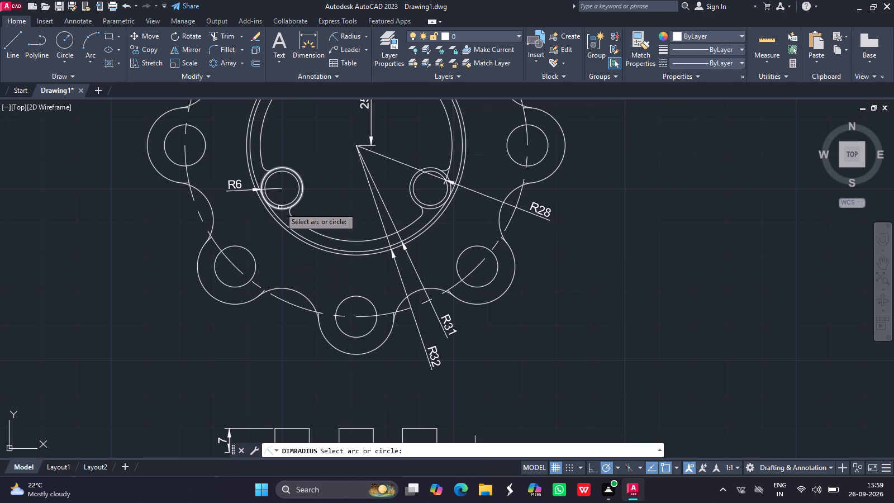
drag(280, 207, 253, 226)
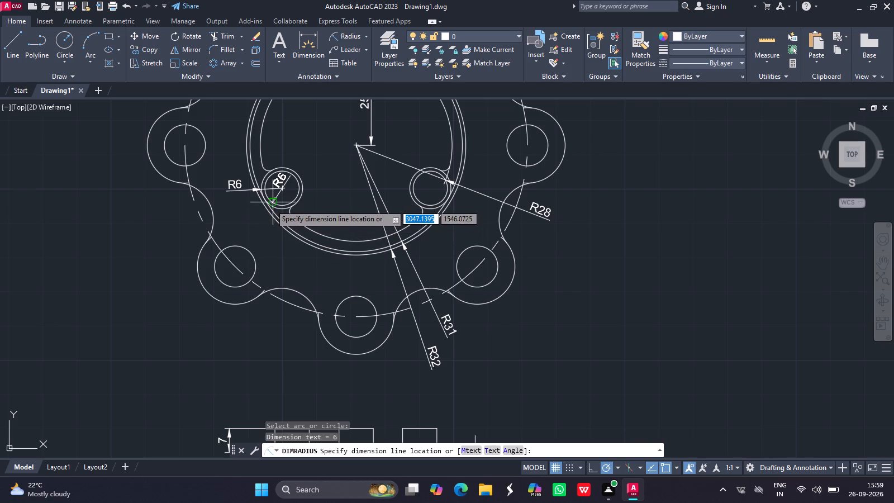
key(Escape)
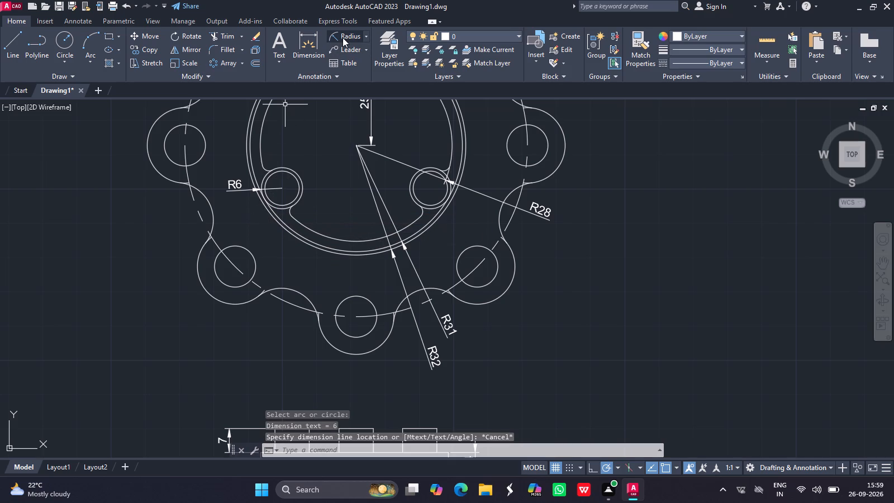
Add a radius dimension to the inner circle of the lower-left boss, with its text just below the boss's outer-arc radius dimension.
click(341, 37)
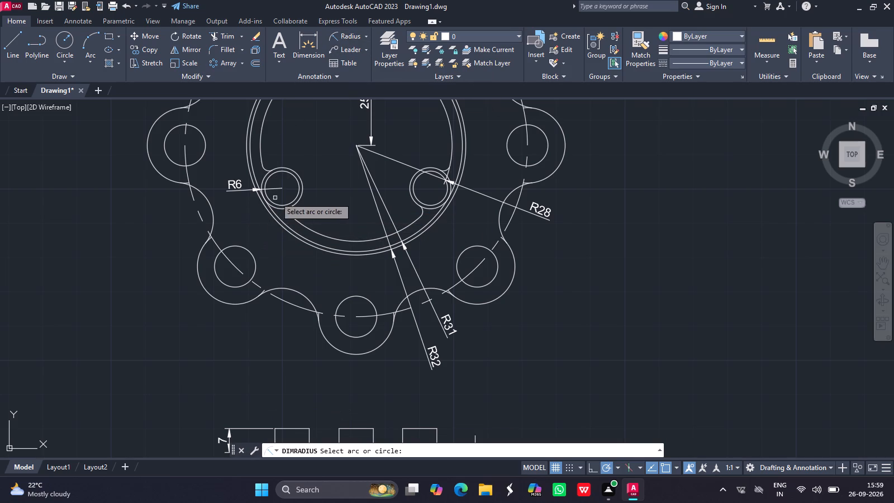
click(282, 203)
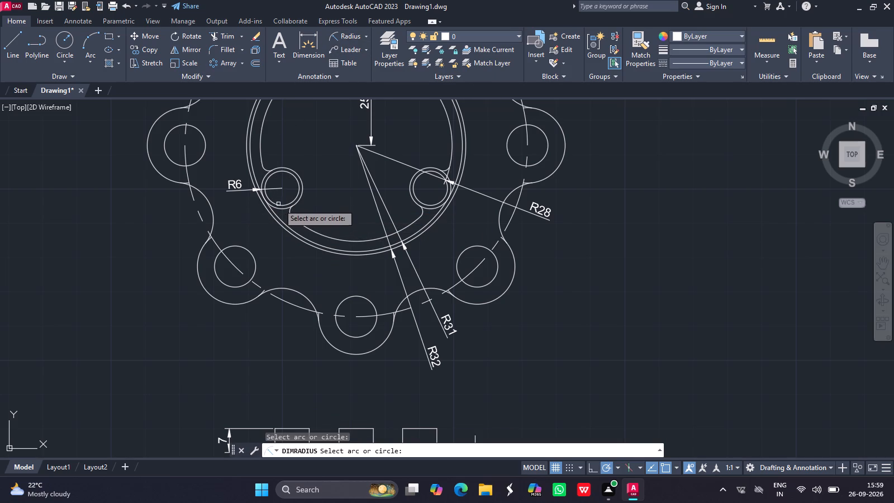
click(279, 206)
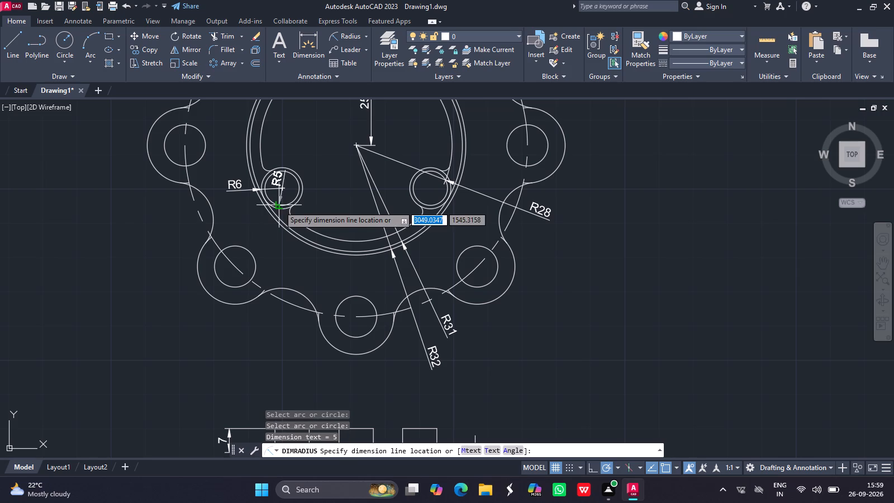
click(248, 211)
Add a radius dimension to the small fillet below the lower-left boss, with its text outside the ring under the boss radius dimensions.
click(346, 40)
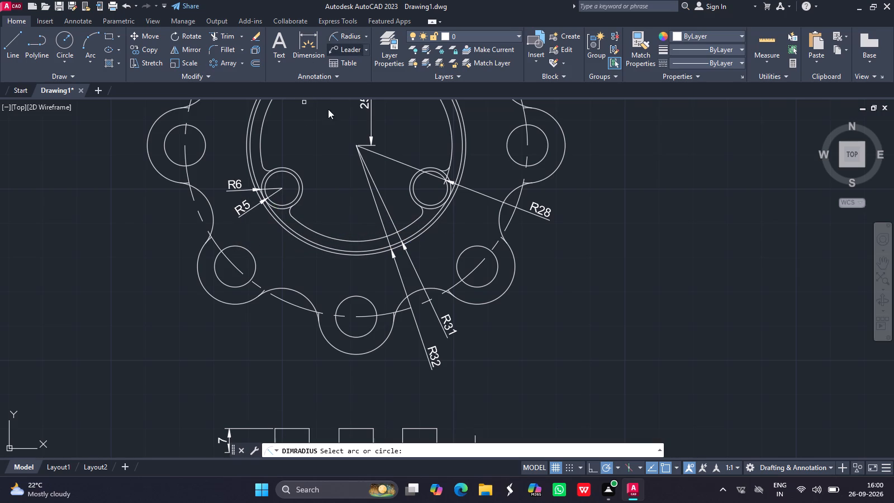
drag(288, 211, 274, 218)
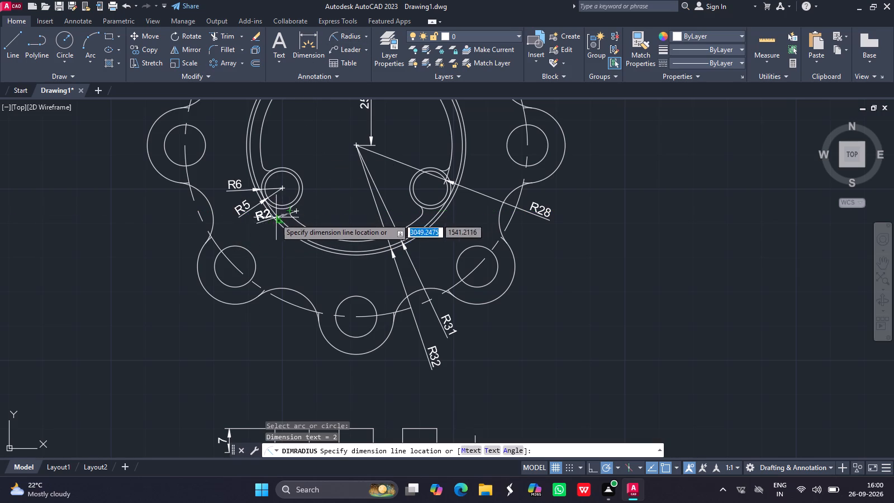
drag(274, 218, 267, 226)
click(267, 226)
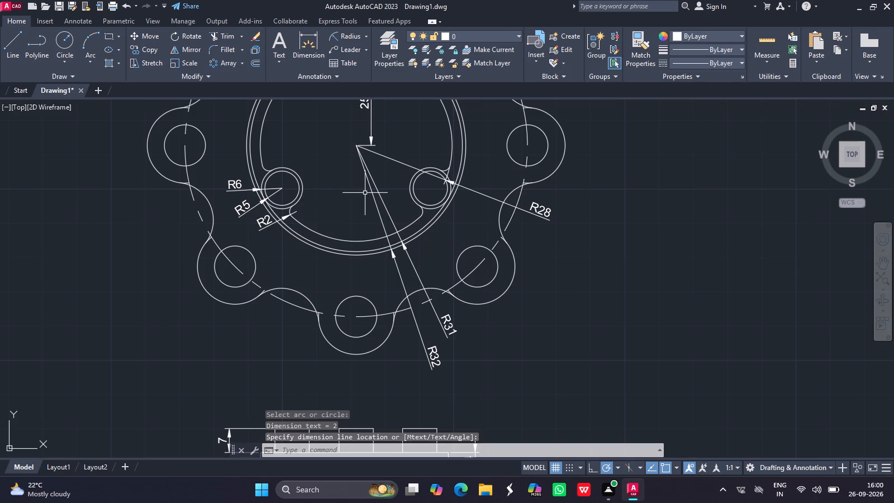
Add a radius dimension to the dashed bolt circle, with its text outside the flange between the upper-right and right-hand lugs.
ctrl+scroll(365, 193, down, 2)
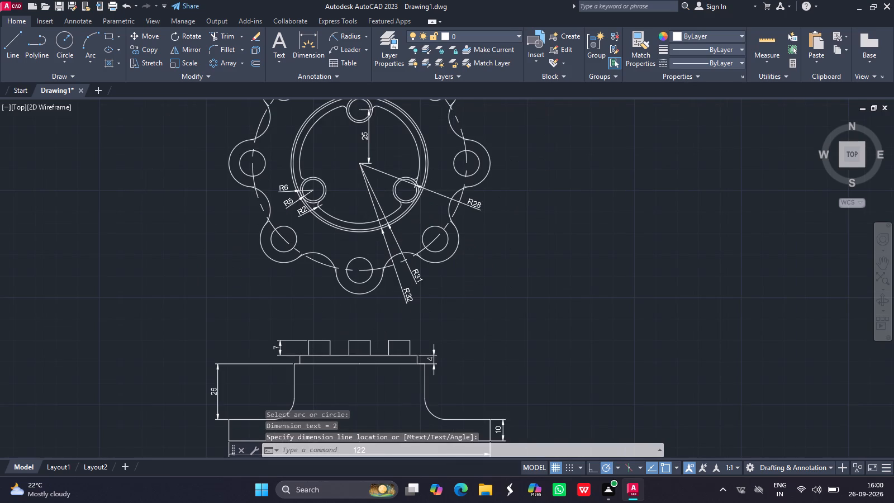
click(341, 33)
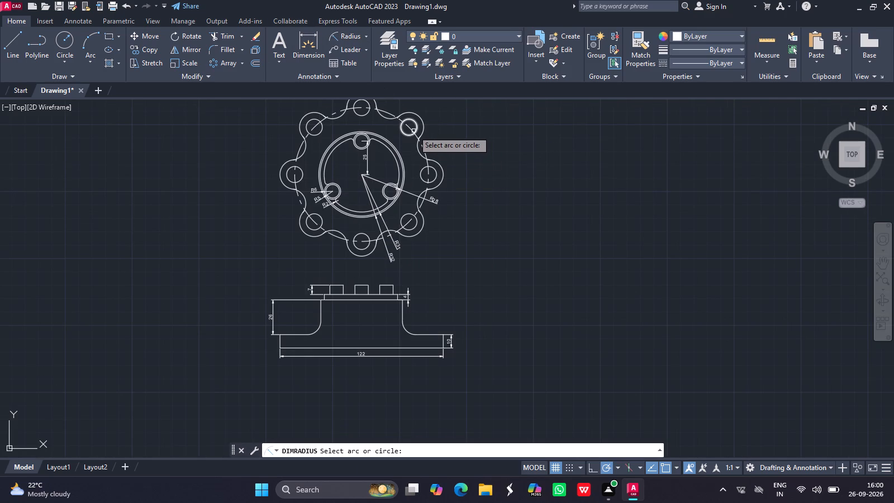
drag(411, 130, 435, 136)
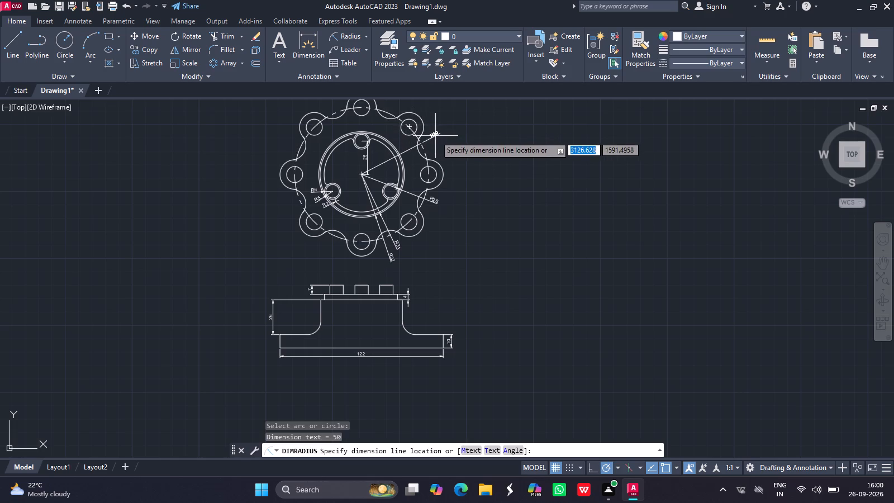
drag(435, 136, 351, 102)
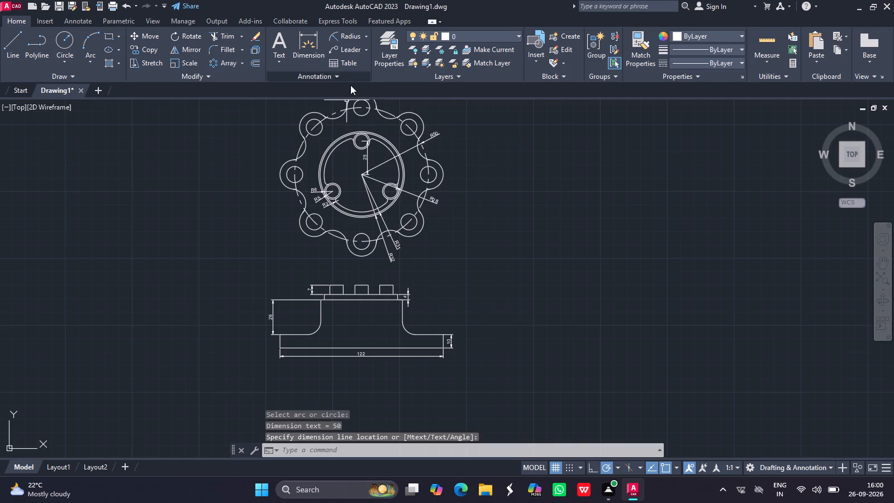
Add a radius dimension to the hole in the upper-left lug, with its text outside the flange to the left.
click(347, 35)
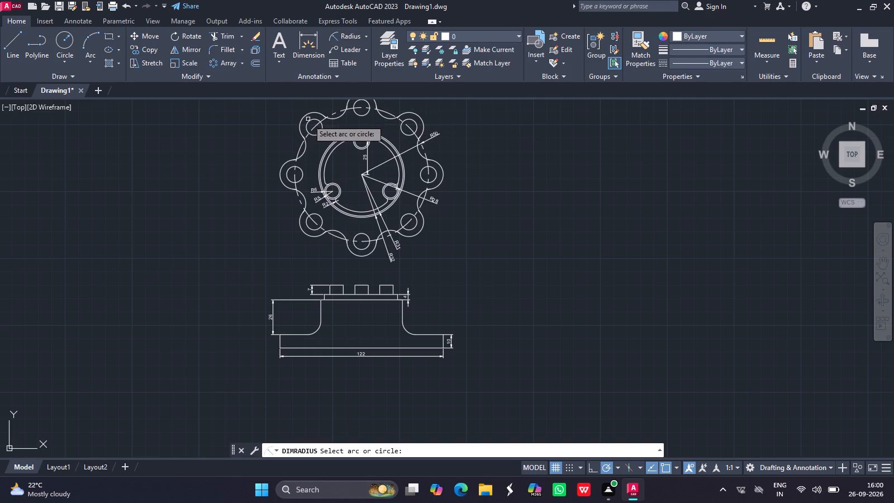
drag(309, 122, 287, 134)
click(287, 134)
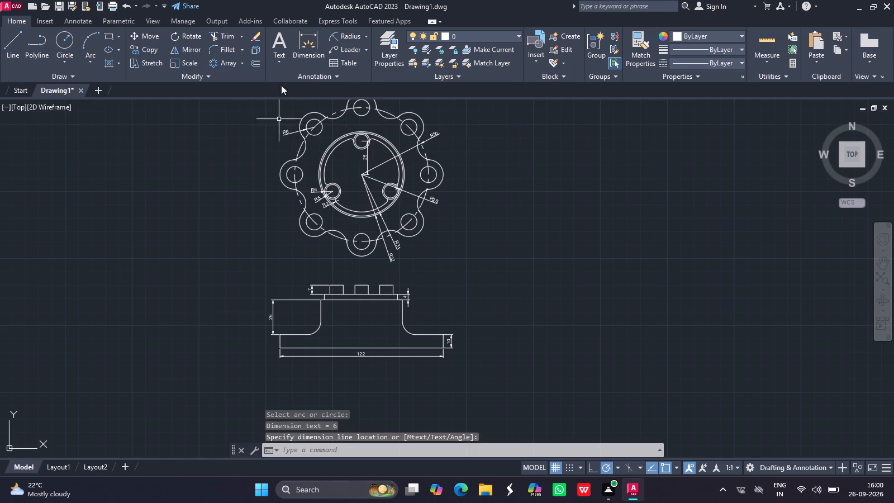
Add a radius dimension to the outer arc of the upper-left lug, with its text above the lug hole's radius dimension.
click(344, 35)
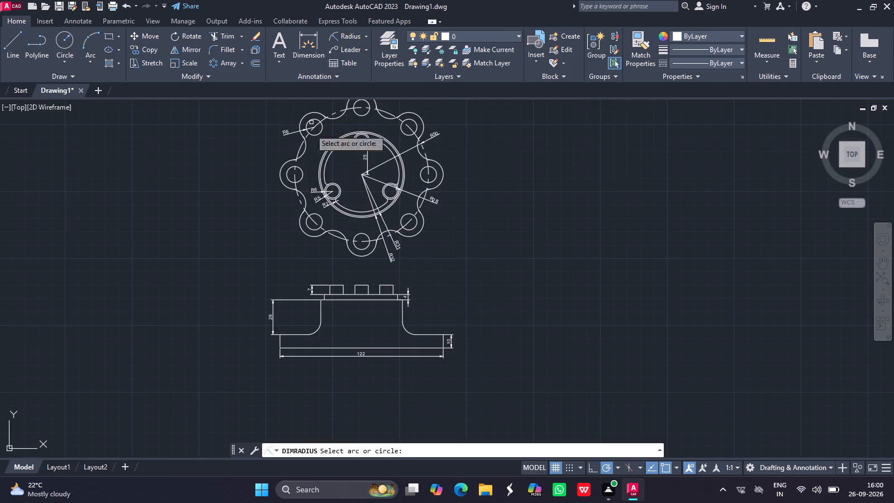
drag(301, 117, 272, 123)
click(272, 123)
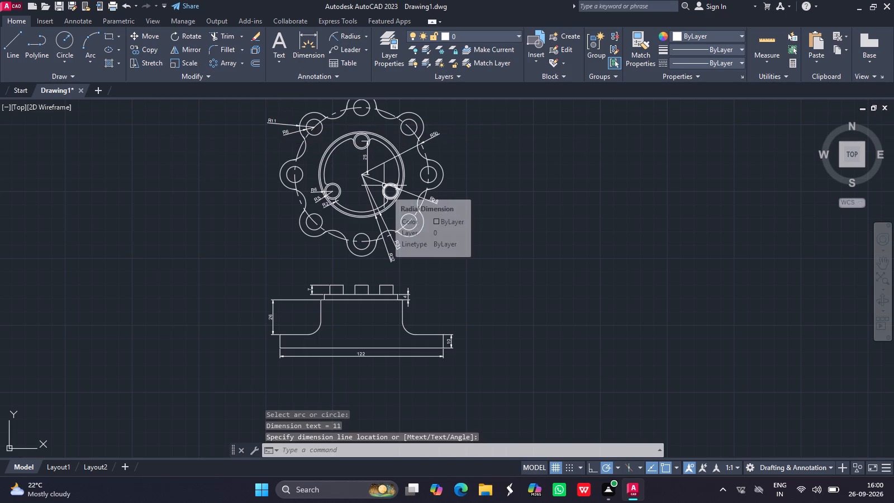
Save the drawing as P90.dwg in the Fuji folder.
ctrl+scroll(384, 186, down, 1)
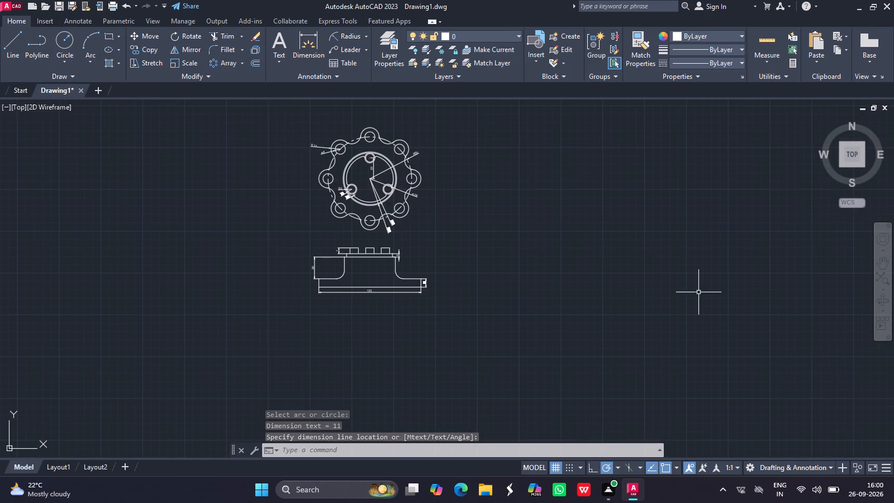
click(885, 264)
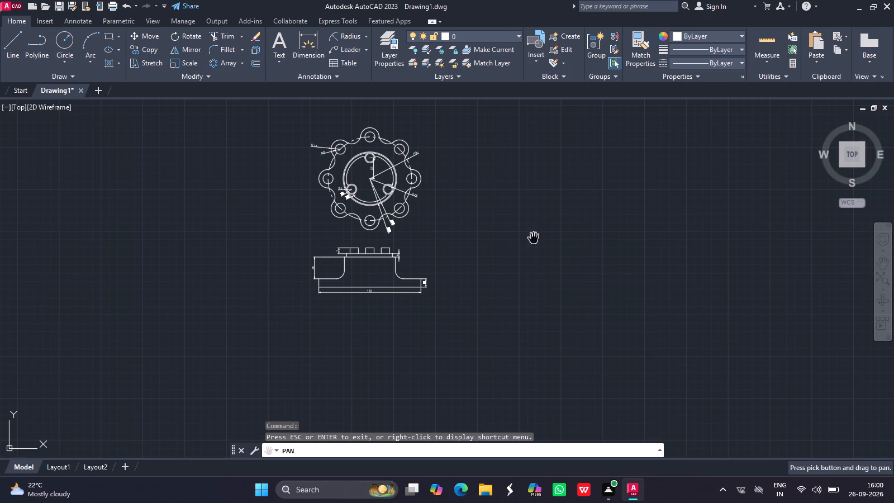
drag(359, 224, 438, 267)
ctrl+scroll(438, 267, up, 1)
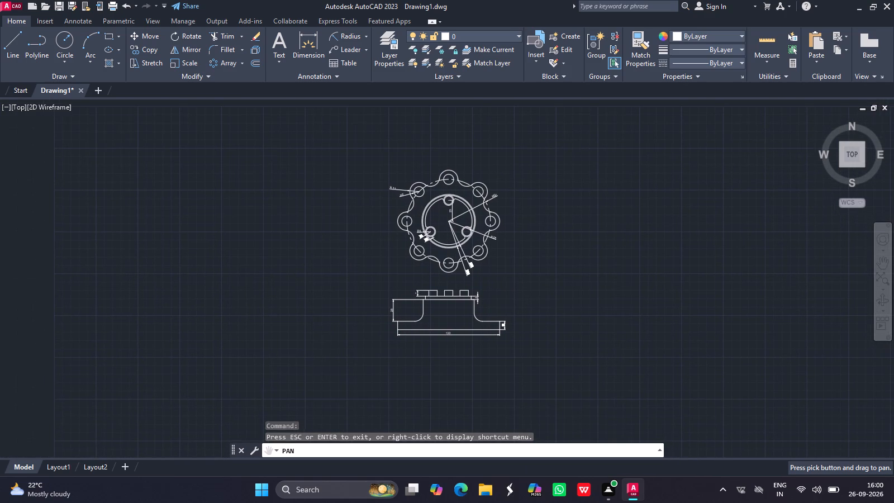
key(Escape)
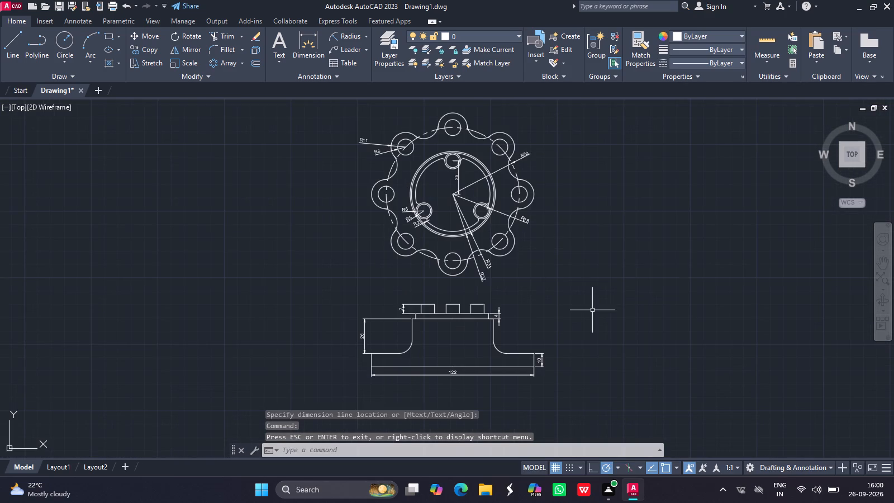
key(ctrl+s)
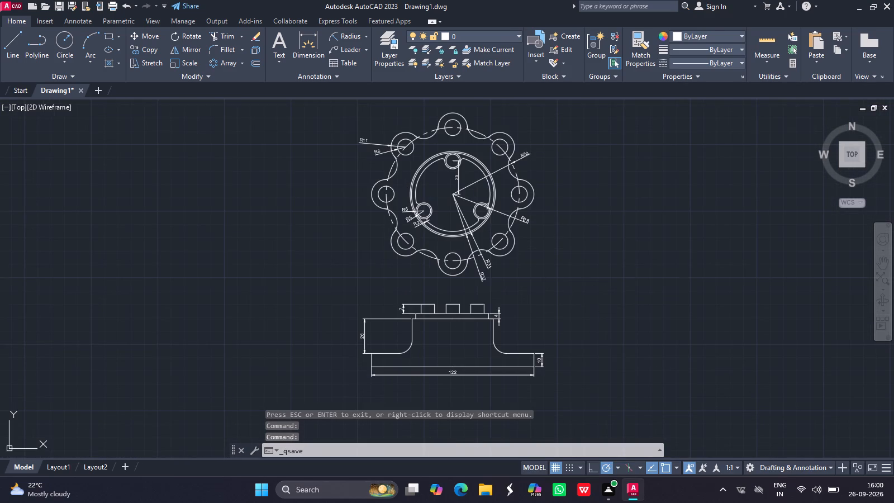
double_click(379, 160)
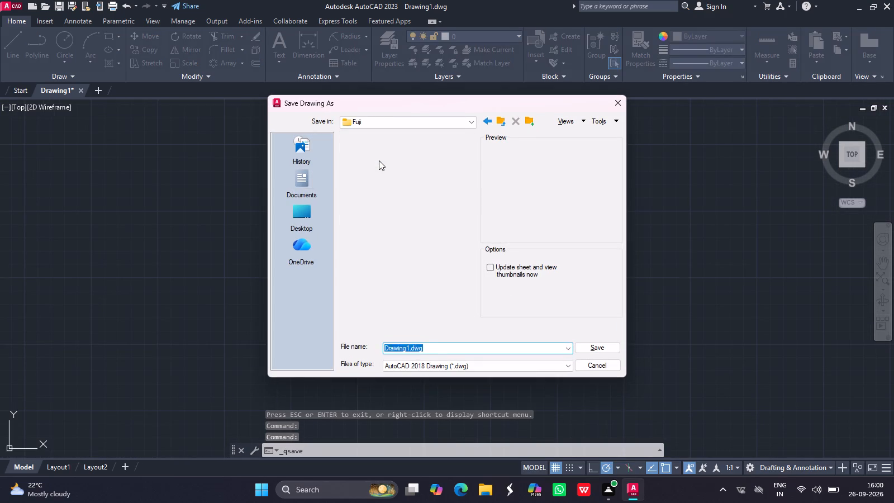
scroll(401, 228, down, 17)
scroll(401, 228, up, 3)
scroll(401, 228, down, 20)
scroll(401, 228, down, 20)
scroll(401, 228, down, 20)
scroll(401, 228, up, 4)
scroll(401, 228, down, 20)
scroll(401, 228, down, 20)
scroll(401, 228, down, 20)
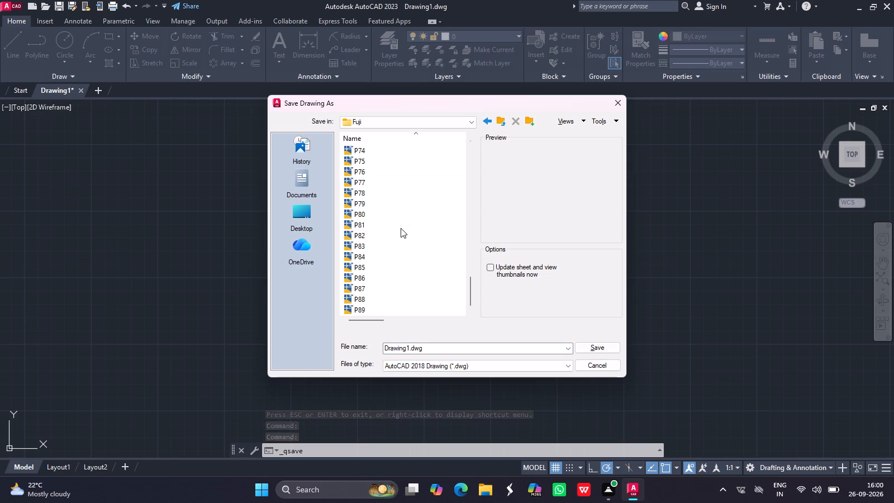
scroll(401, 228, down, 20)
scroll(401, 228, down, 20)
scroll(401, 228, down, 20)
click(429, 347)
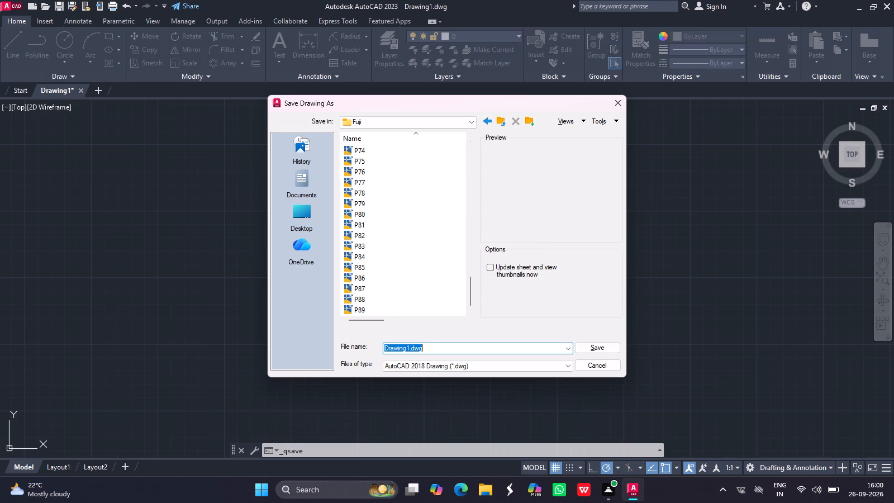
key(Right)
key(Left)
key(Left)
key(Left)
key(Left)
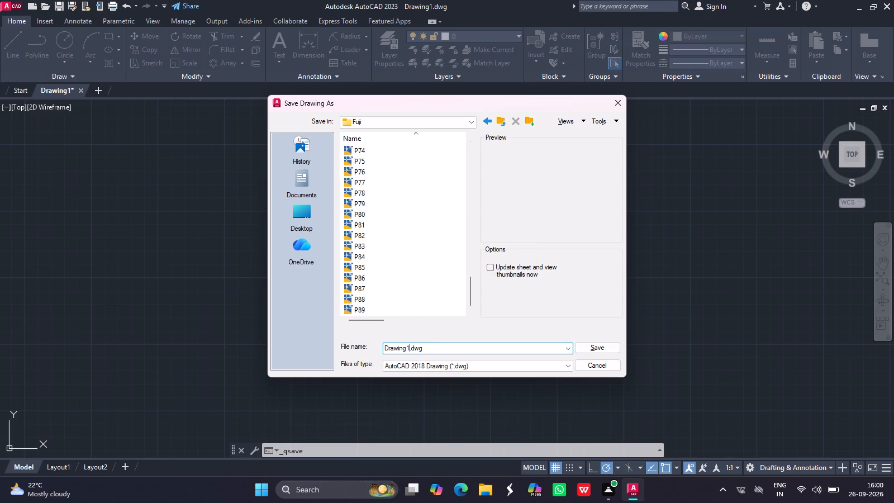
key(BackSpace)
key(BackSpace)
key(BackSpace)
key(BackSpace)
key(BackSpace)
key(BackSpace)
key(BackSpace)
key(BackSpace)
key(BackSpace)
key(BackSpace)
key(BackSpace)
key(BackSpace)
key(BackSpace)
key(BackSpace)
key(BackSpace)
key(BackSpace)
key(BackSpace)
key(BackSpace)
text(P90)
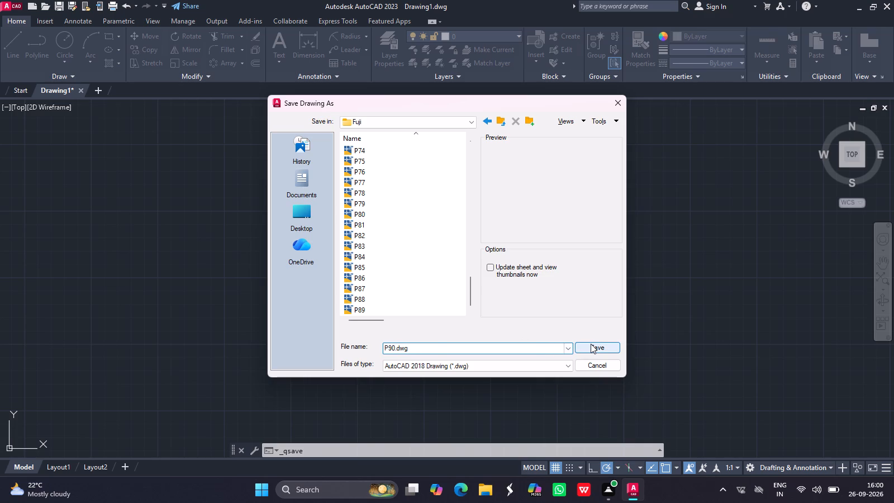
click(592, 344)
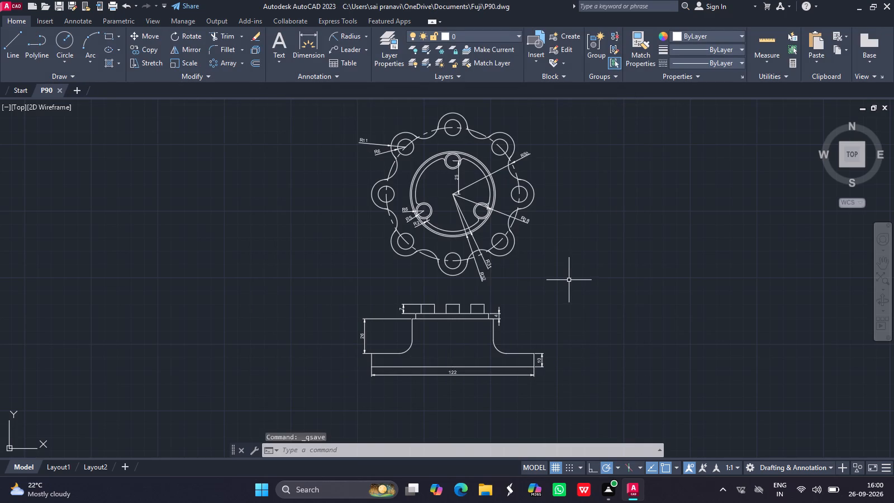
Set up a plot with the DWG To PDF.pc3 plotter, centred on the sheet in landscape orientation.
key(ctrl+p)
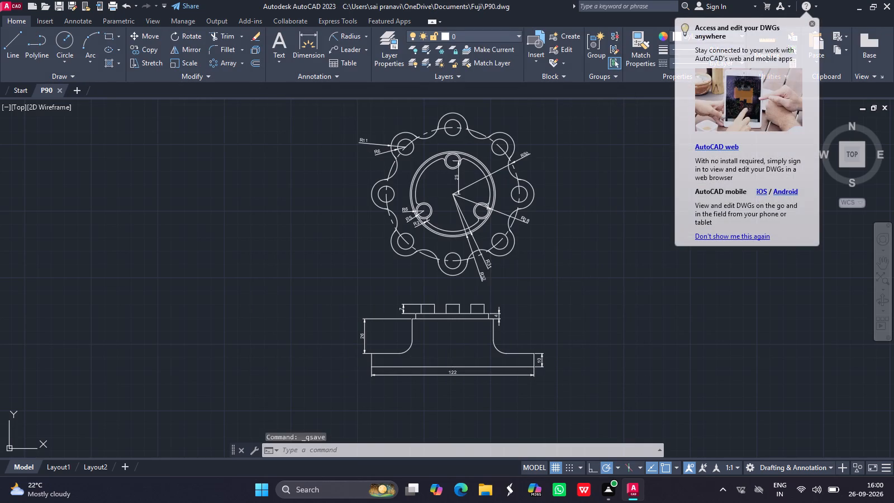
click(315, 160)
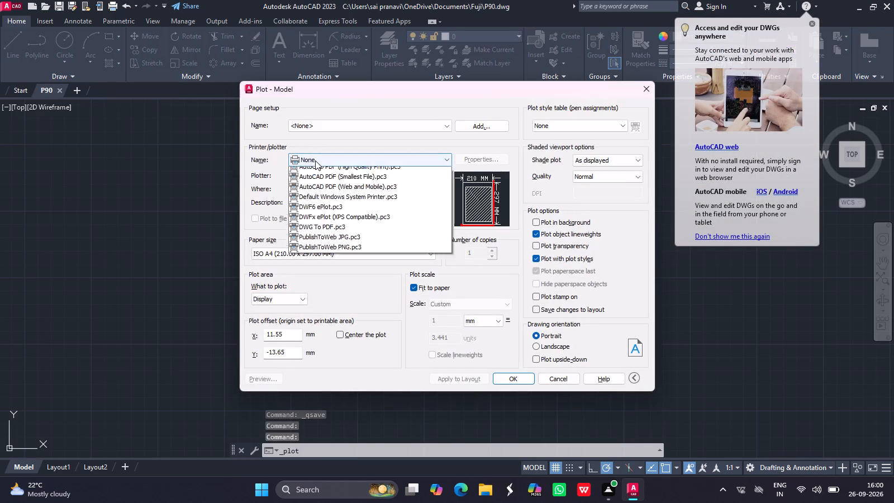
click(322, 291)
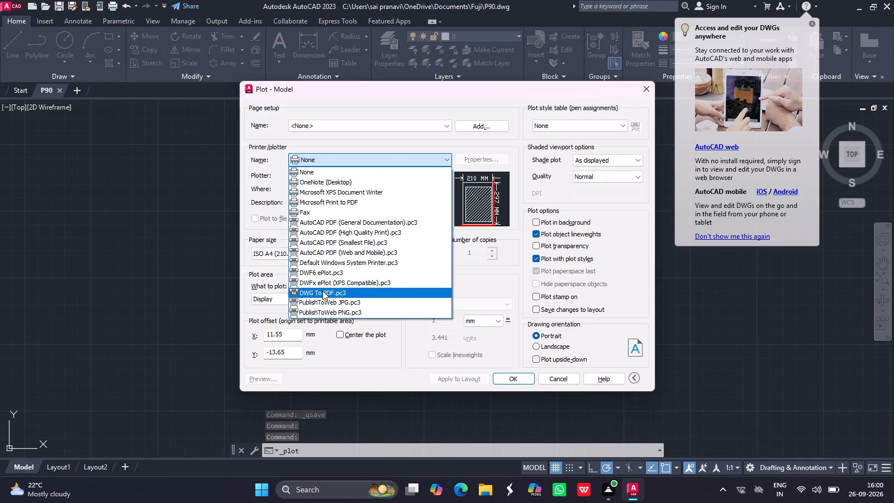
click(345, 336)
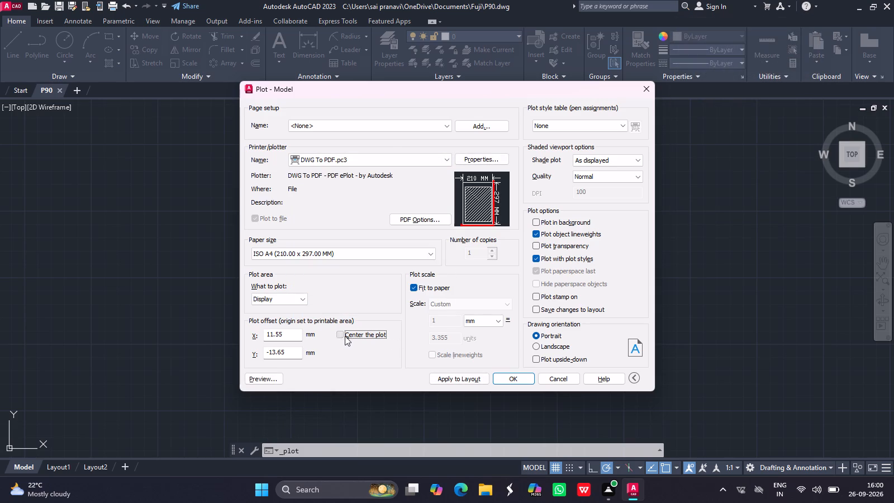
click(535, 344)
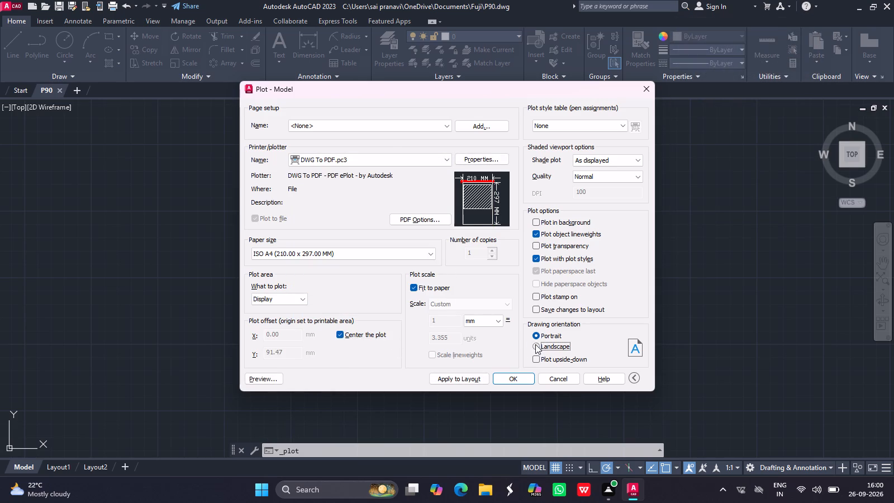
Set the plot area to a window enclosing both the round view and the side view with all their dimensions.
click(287, 300)
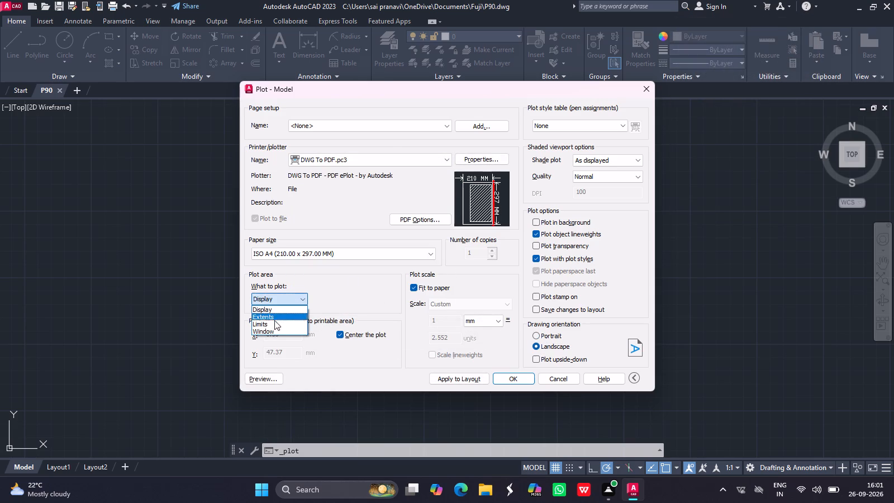
click(275, 330)
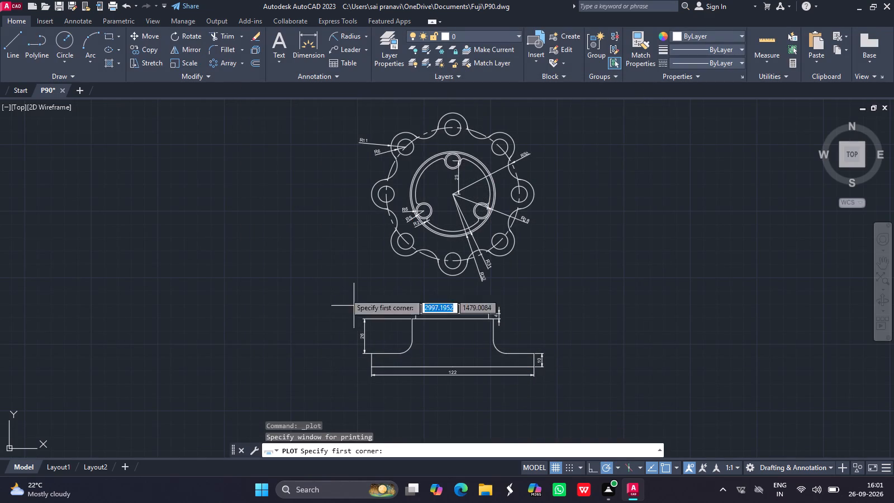
drag(326, 110, 517, 159)
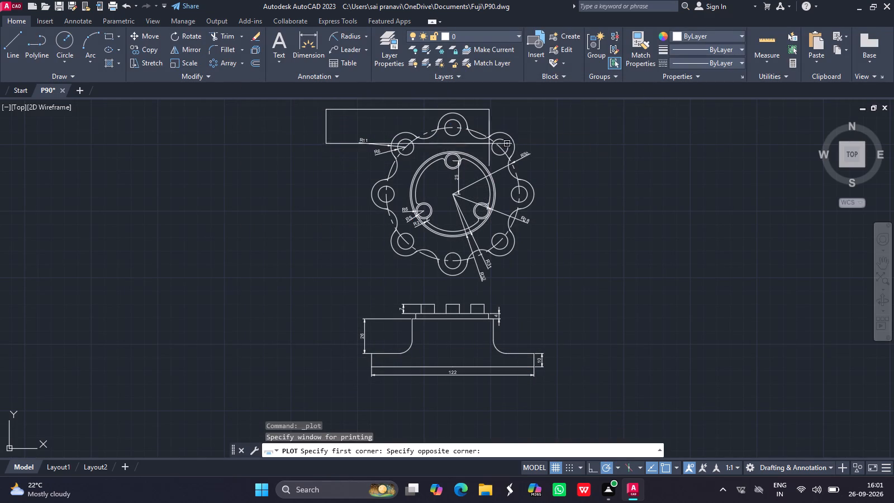
drag(517, 159, 535, 174)
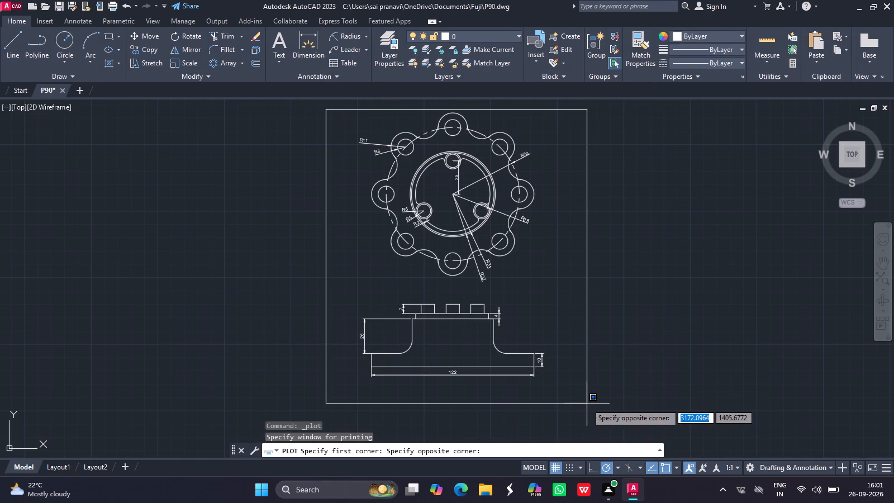
click(587, 404)
Plot the drawing to P90-Model.pdf in the Fuji folder.
click(521, 377)
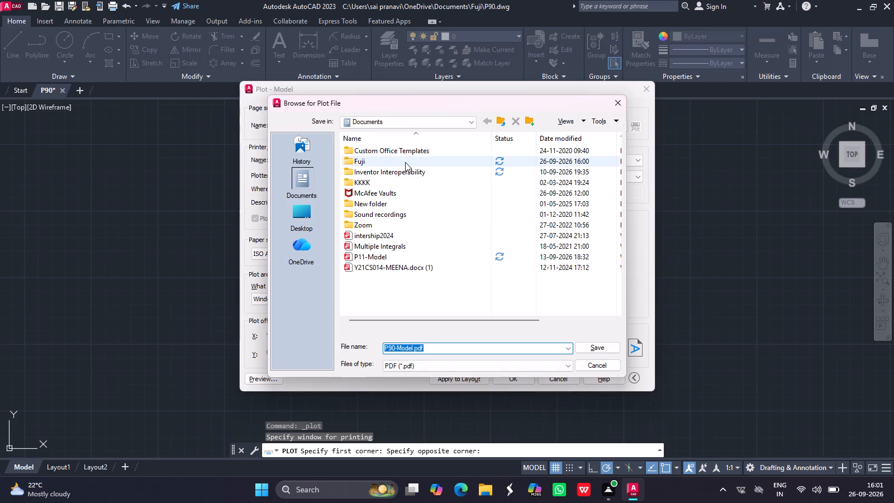
double_click(405, 162)
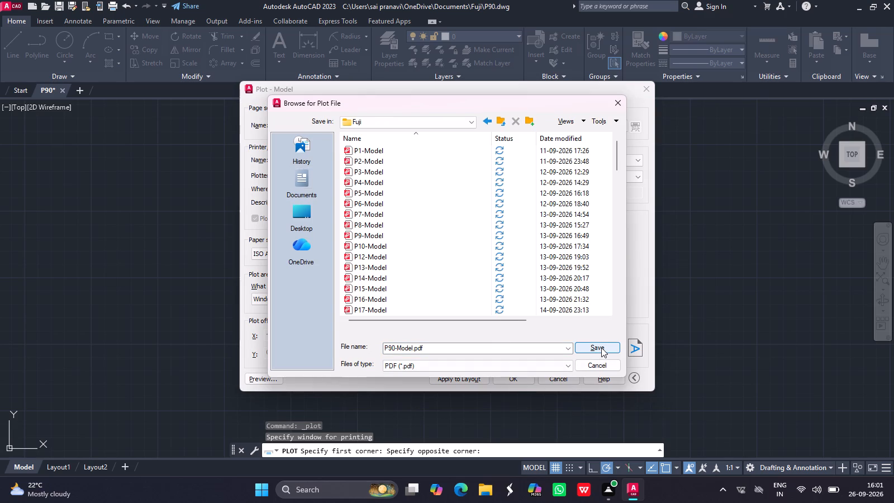
click(601, 348)
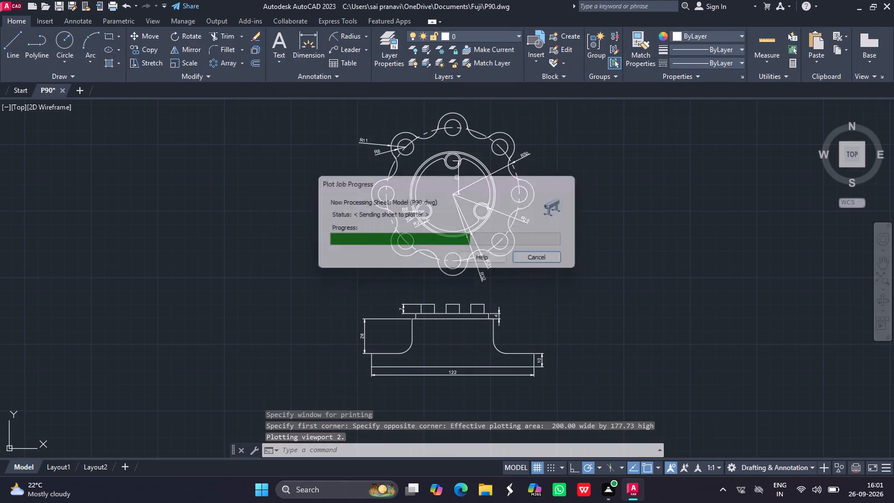
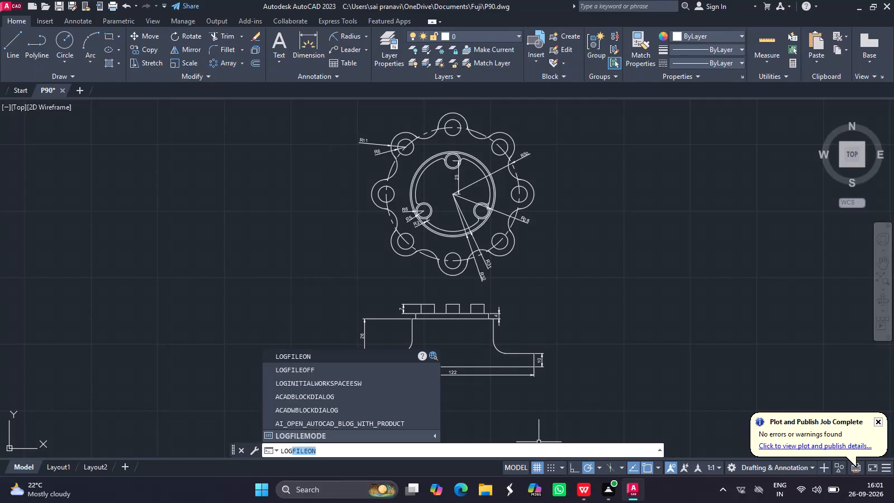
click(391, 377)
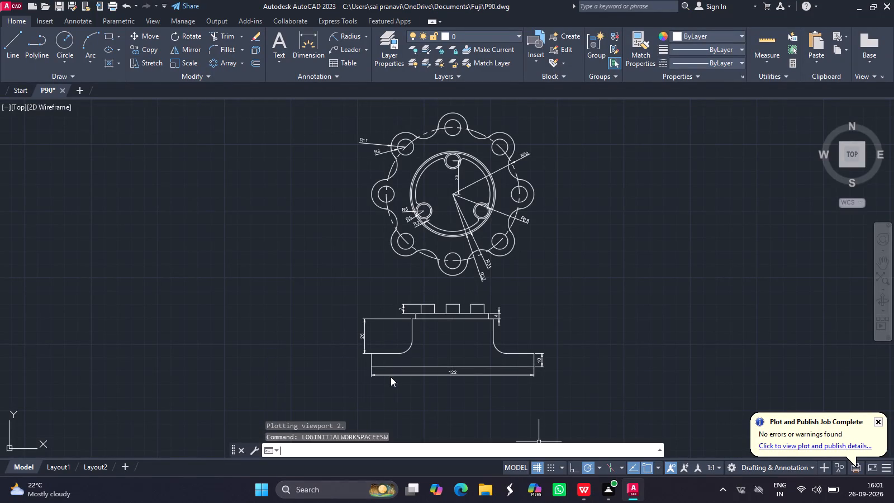